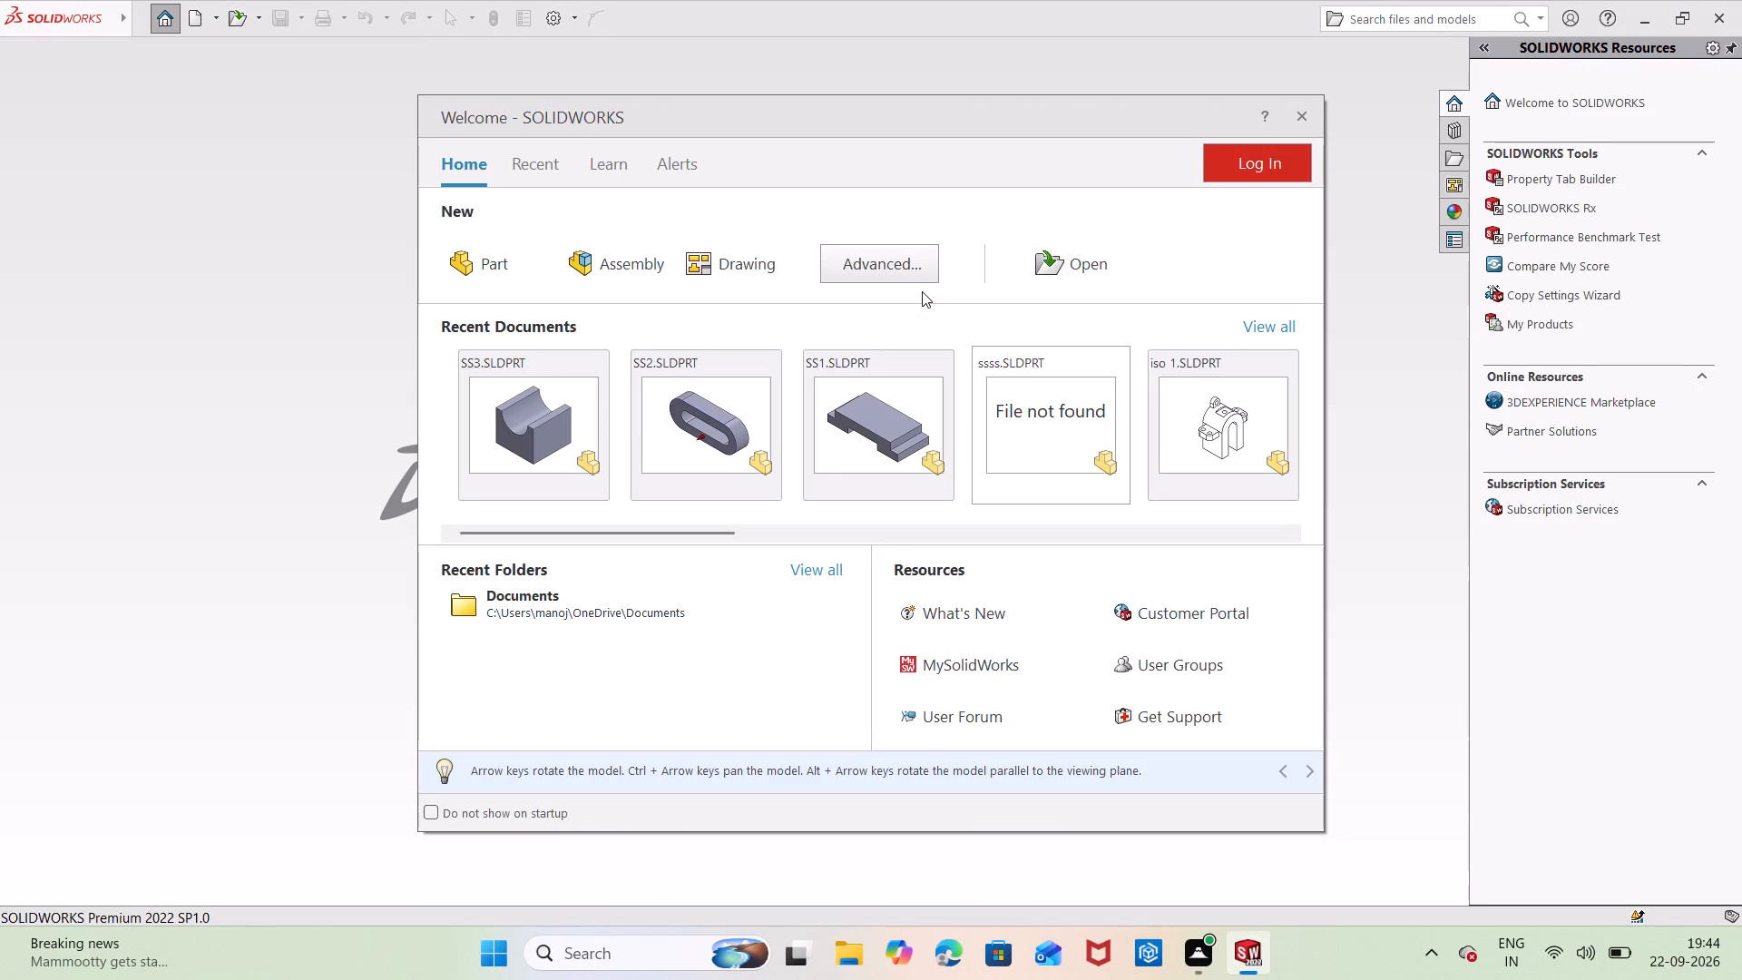
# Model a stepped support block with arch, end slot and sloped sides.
# Create a new part document.
pyautogui.click(488, 254)
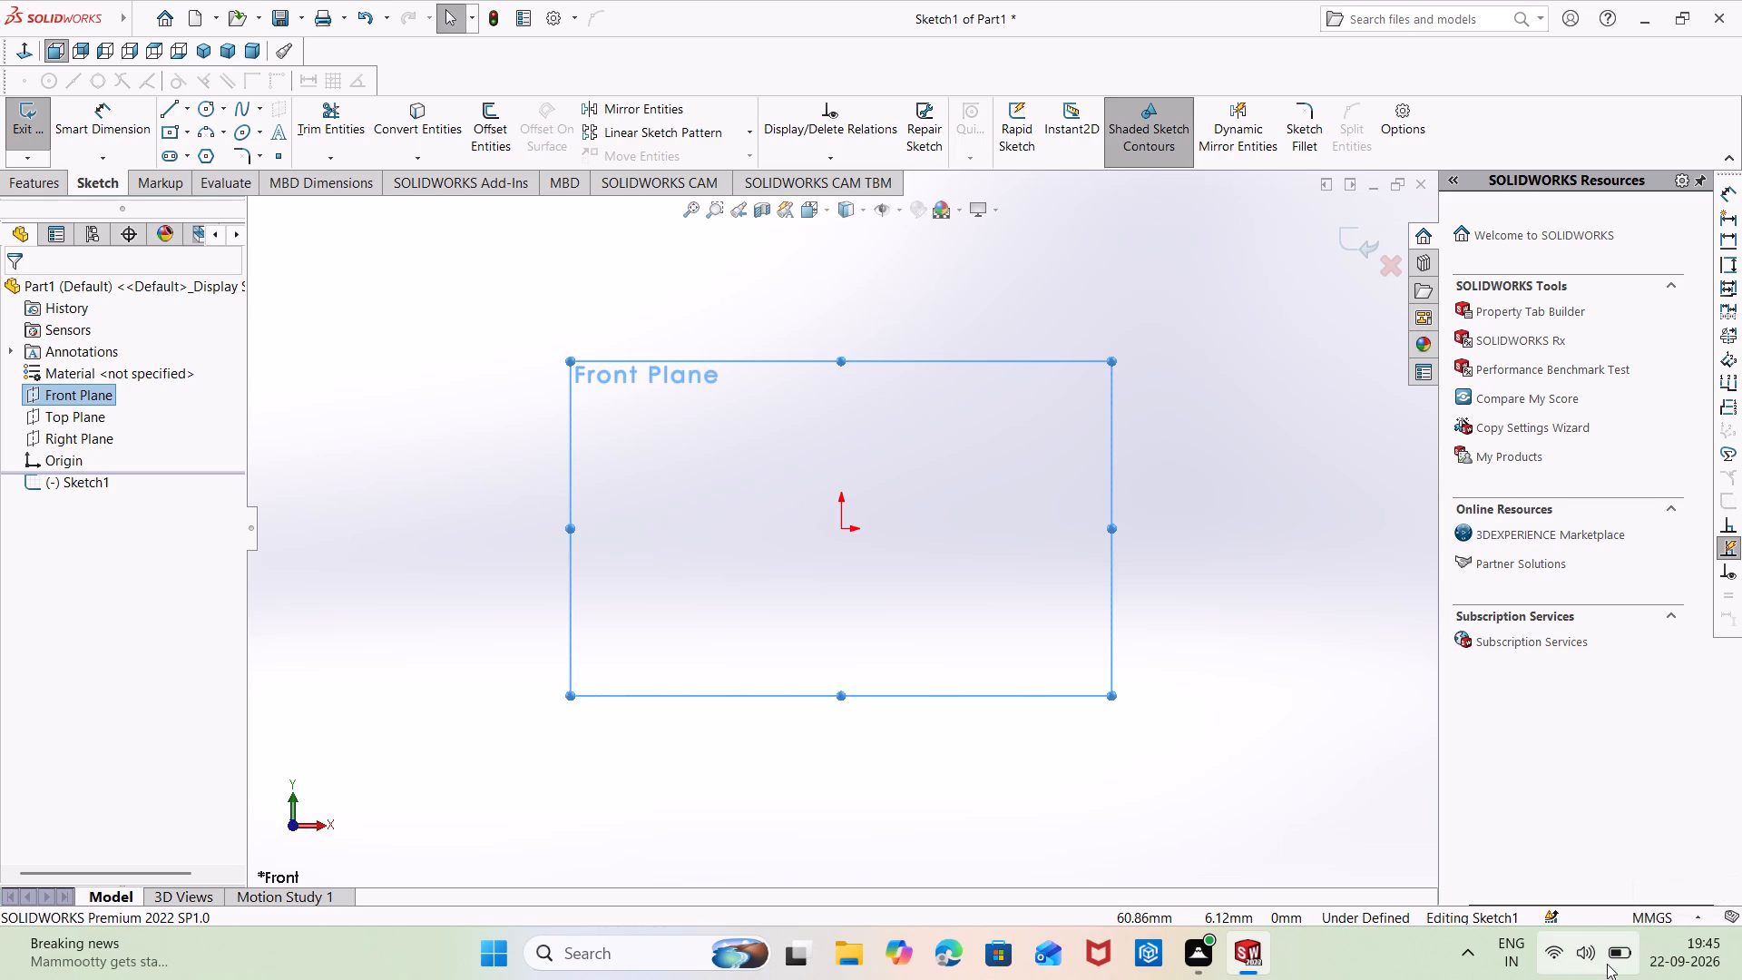
# From the origin, sketch connected lines forming the C-shaped profile's upper arm, ending with a vertical outer side about 116 mm long.
pyautogui.click(677, 378)
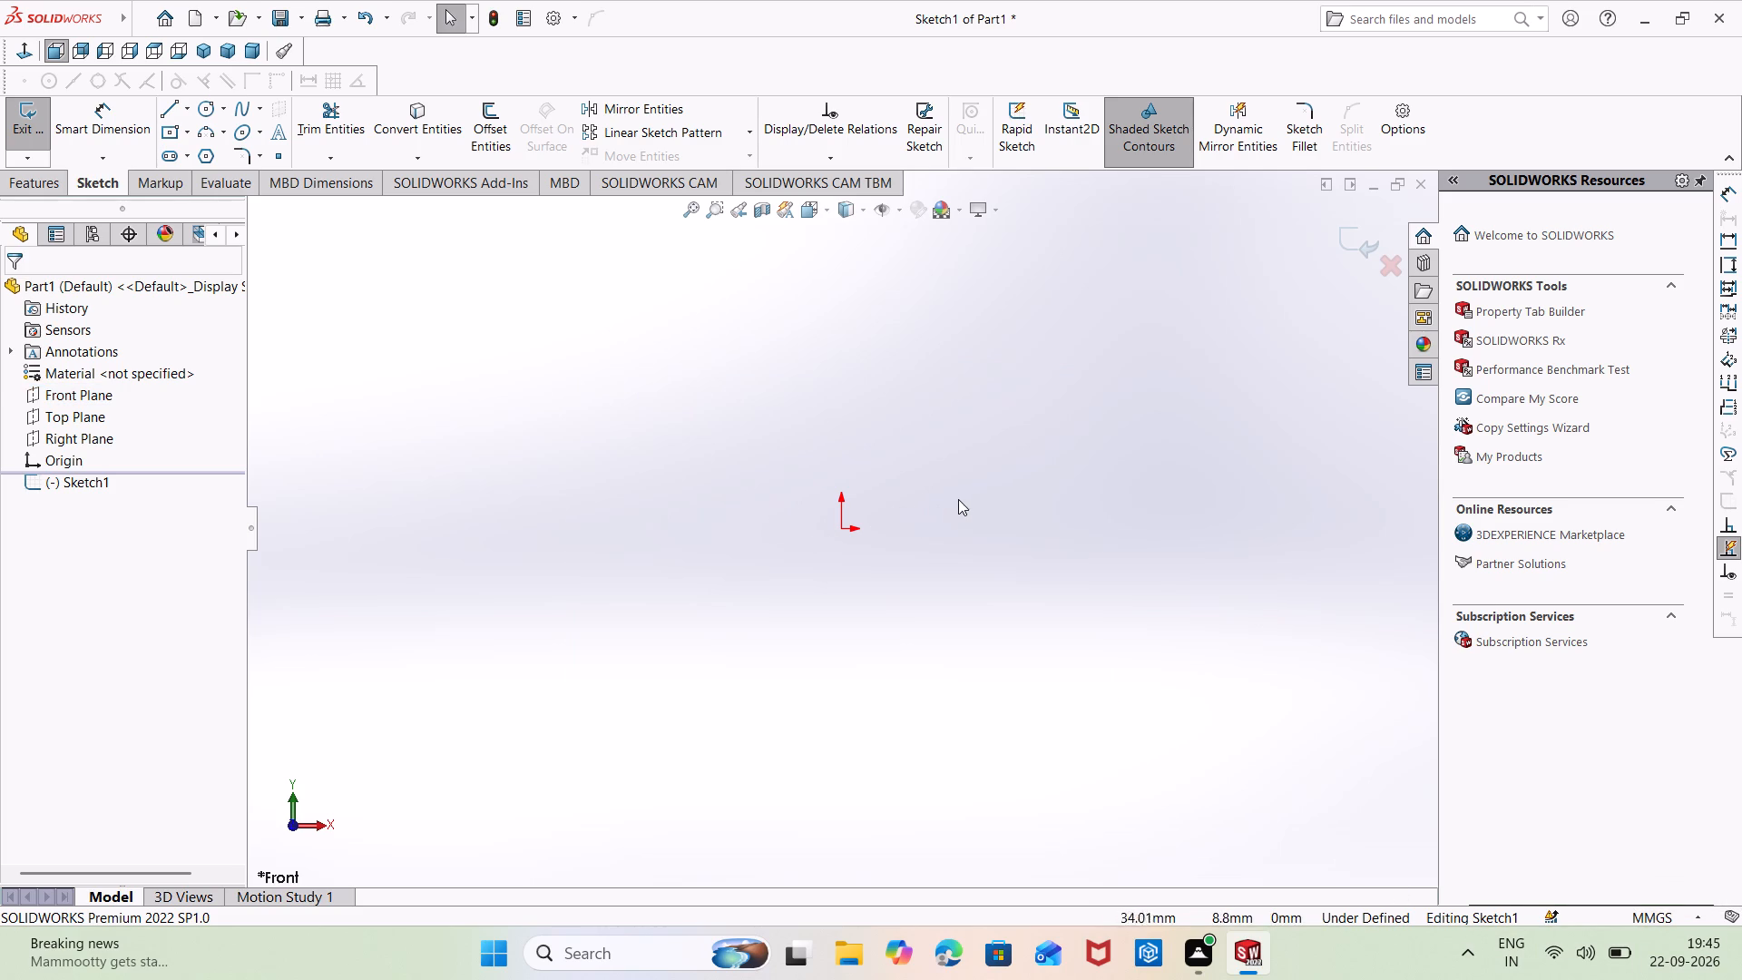
pyautogui.moveTo(1091, 513); pyautogui.dragTo(921, 462, button='right')
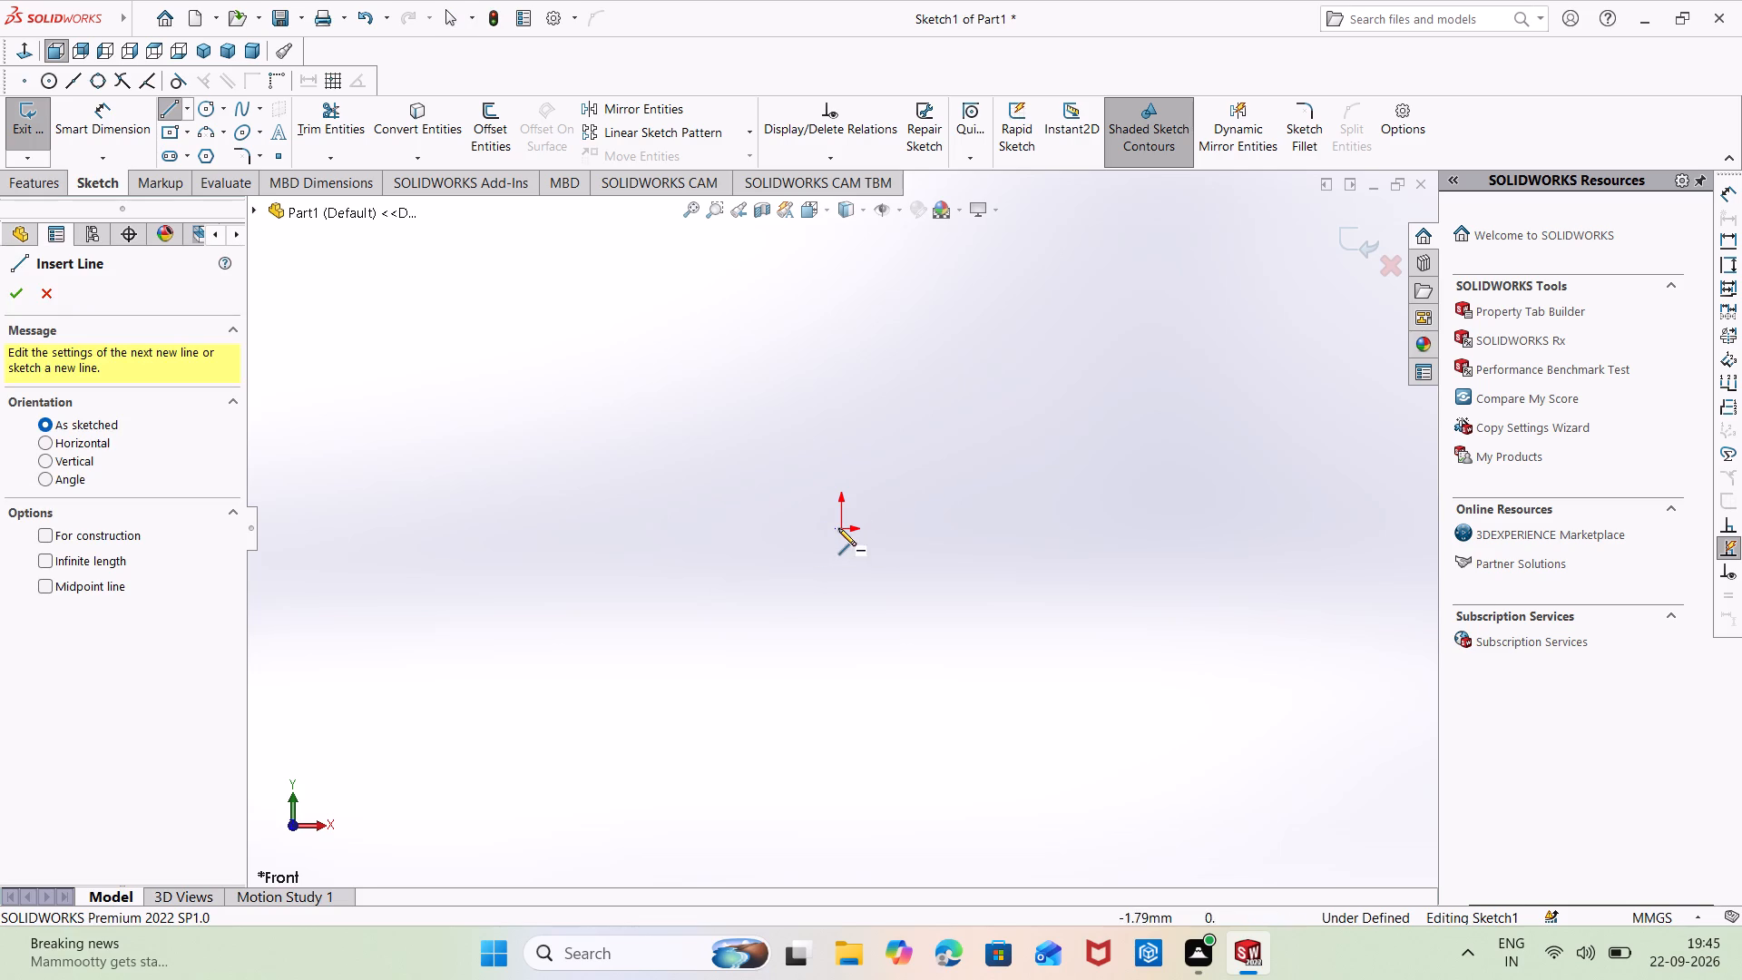
pyautogui.click(841, 528)
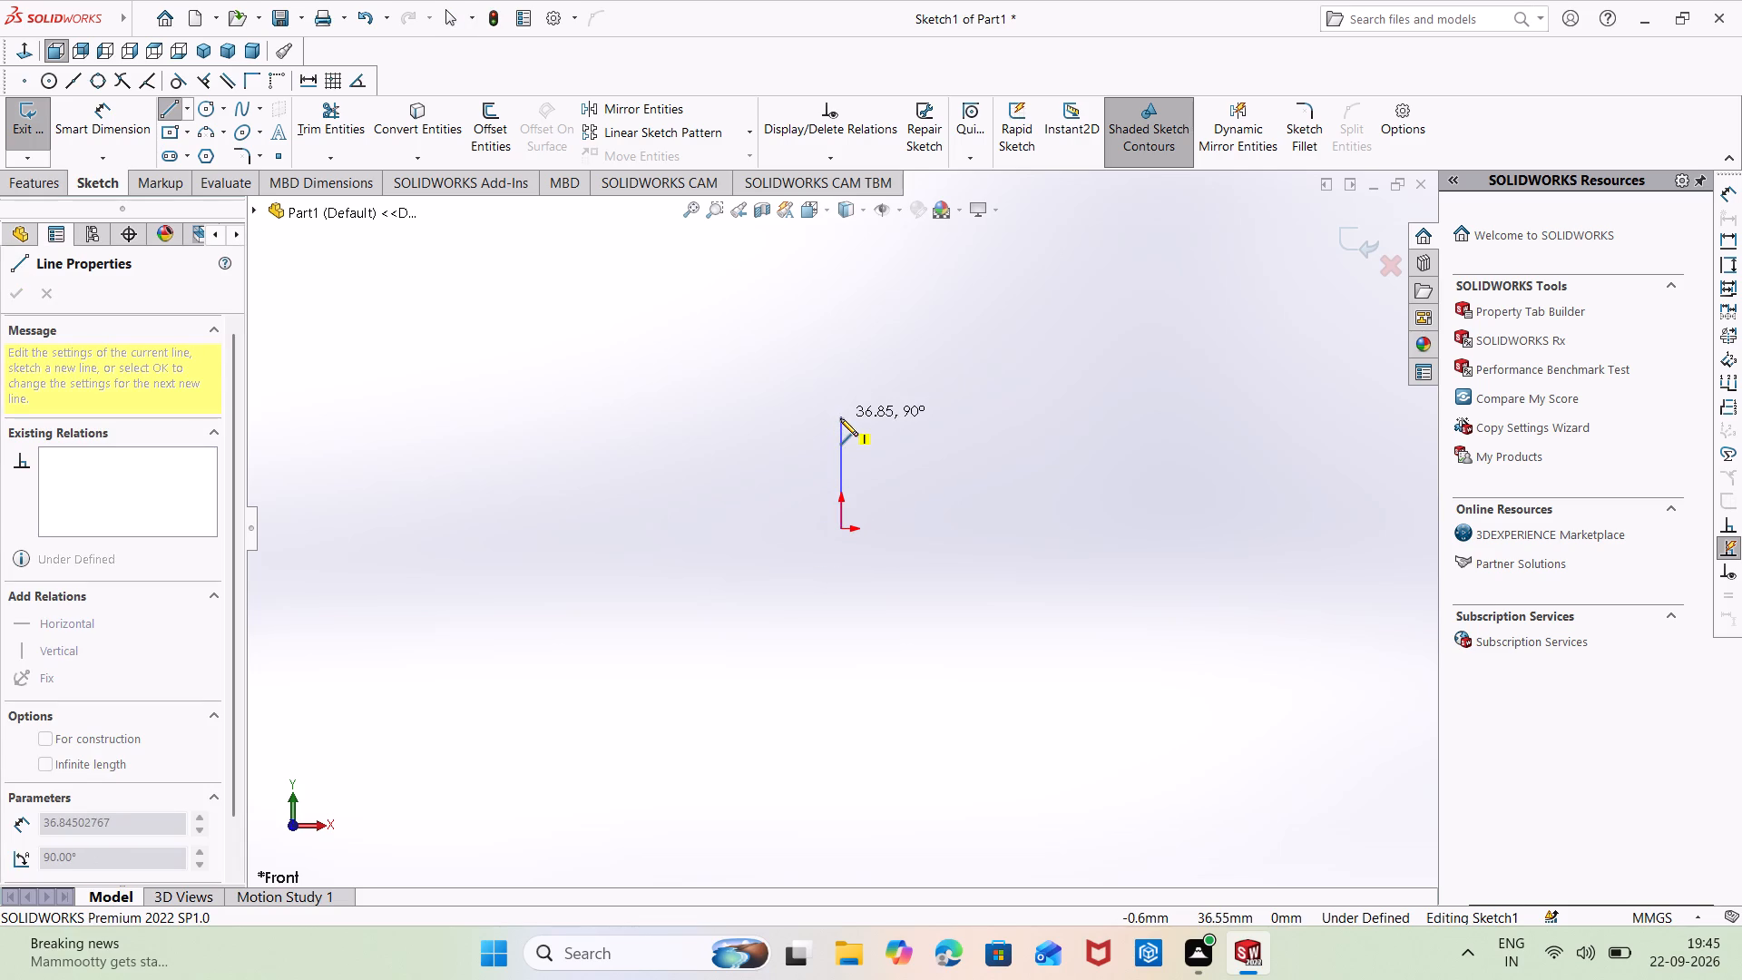
pyautogui.click(846, 425)
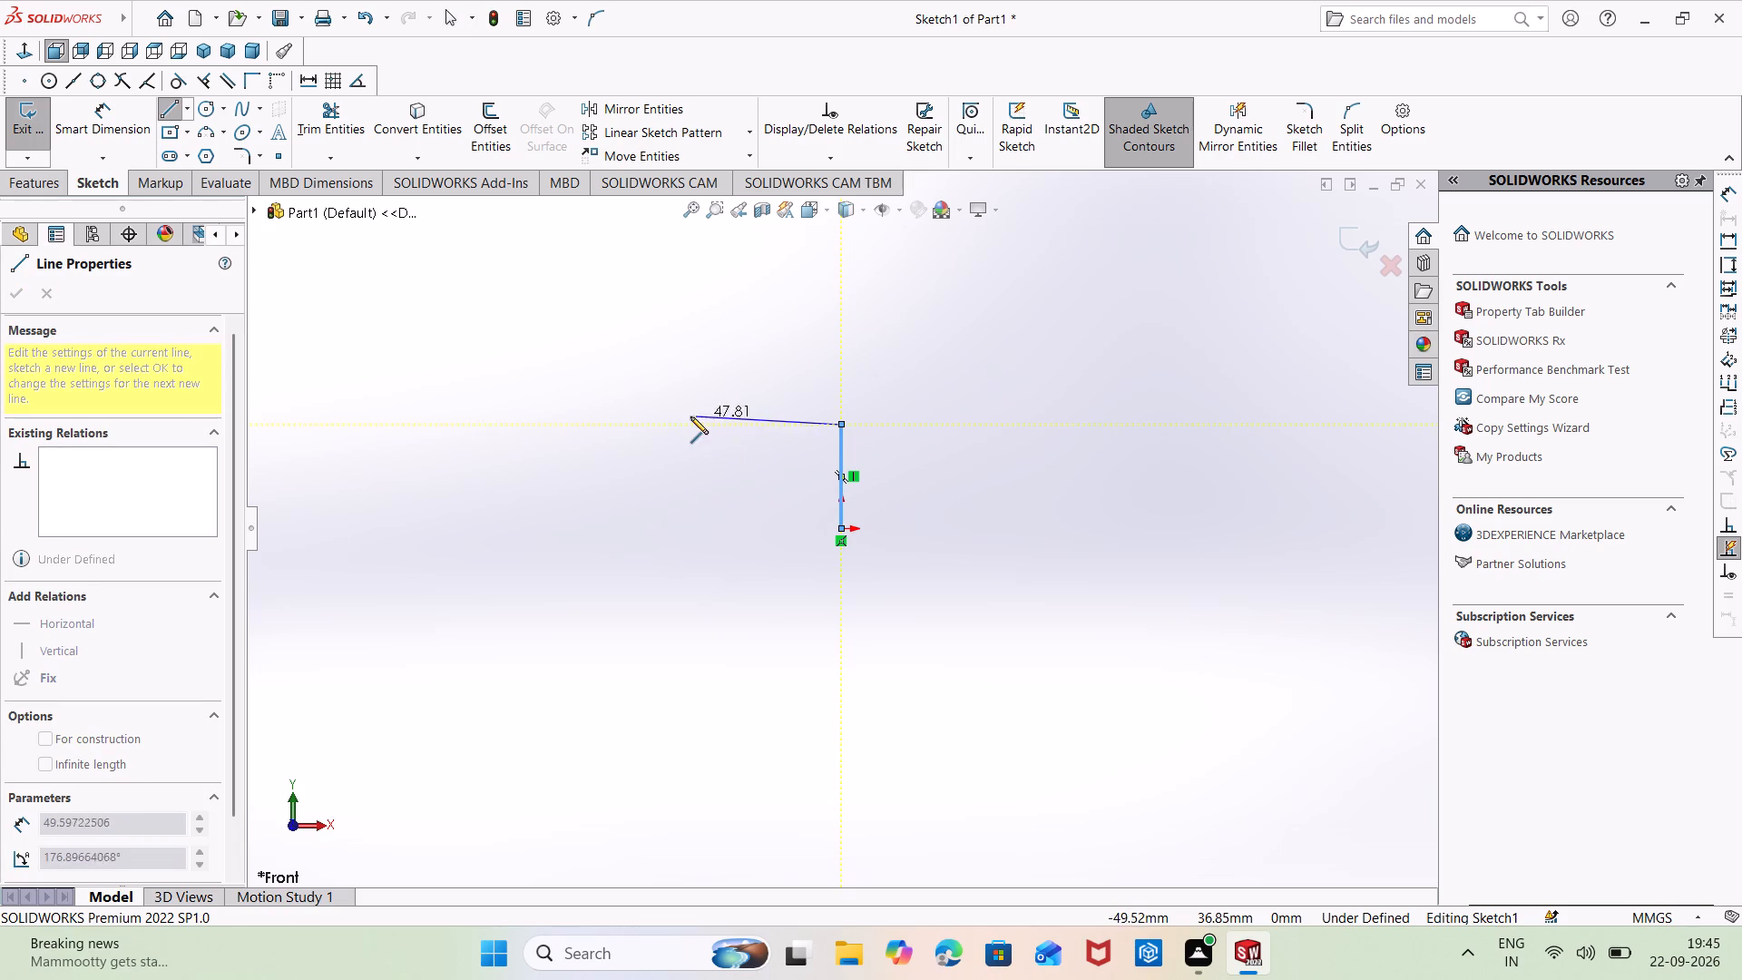
pyautogui.click(680, 424)
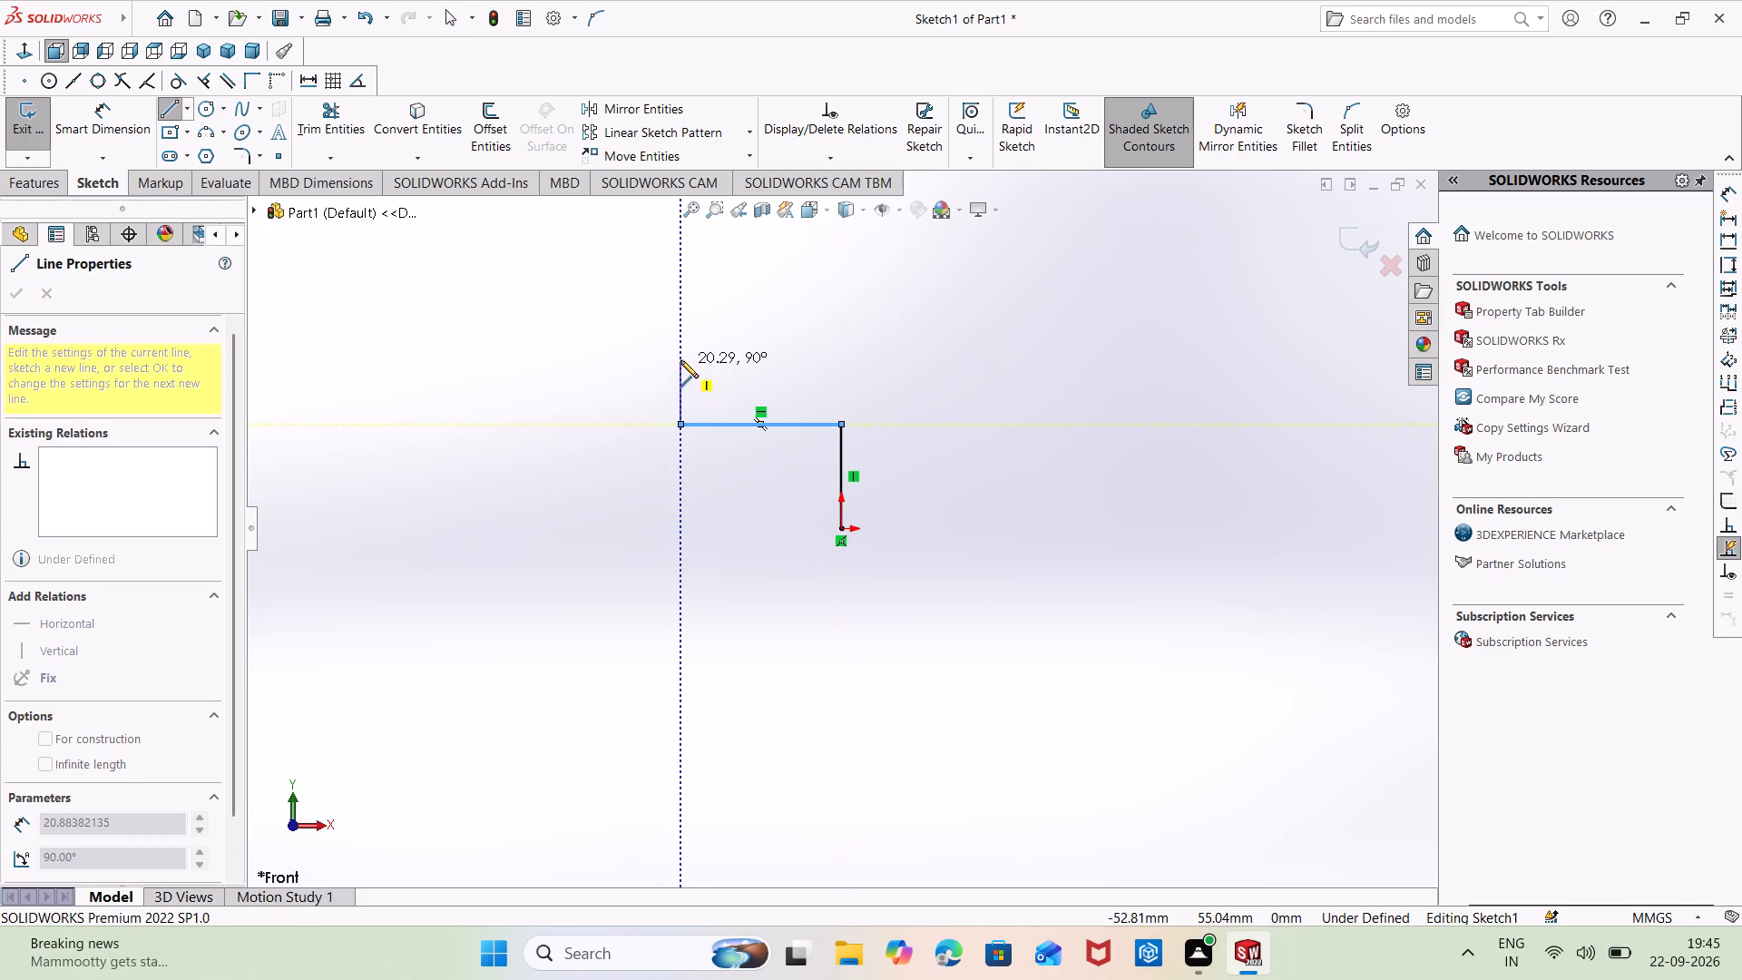
pyautogui.click(680, 360)
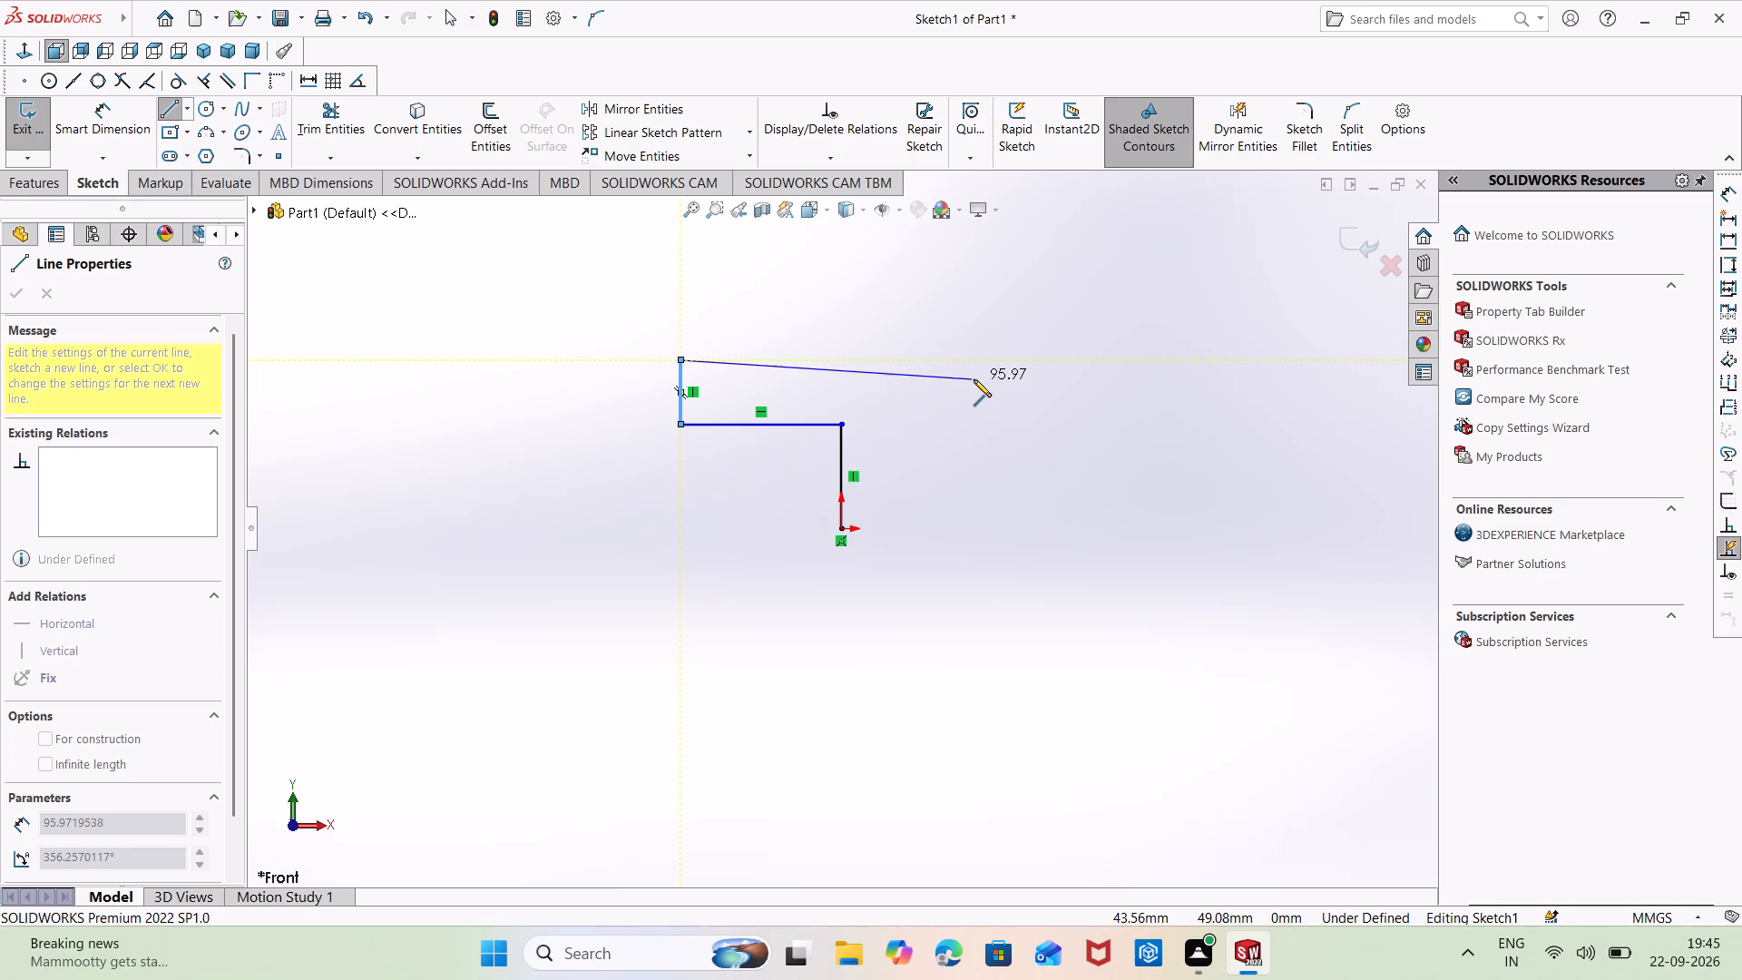
pyautogui.click(980, 356)
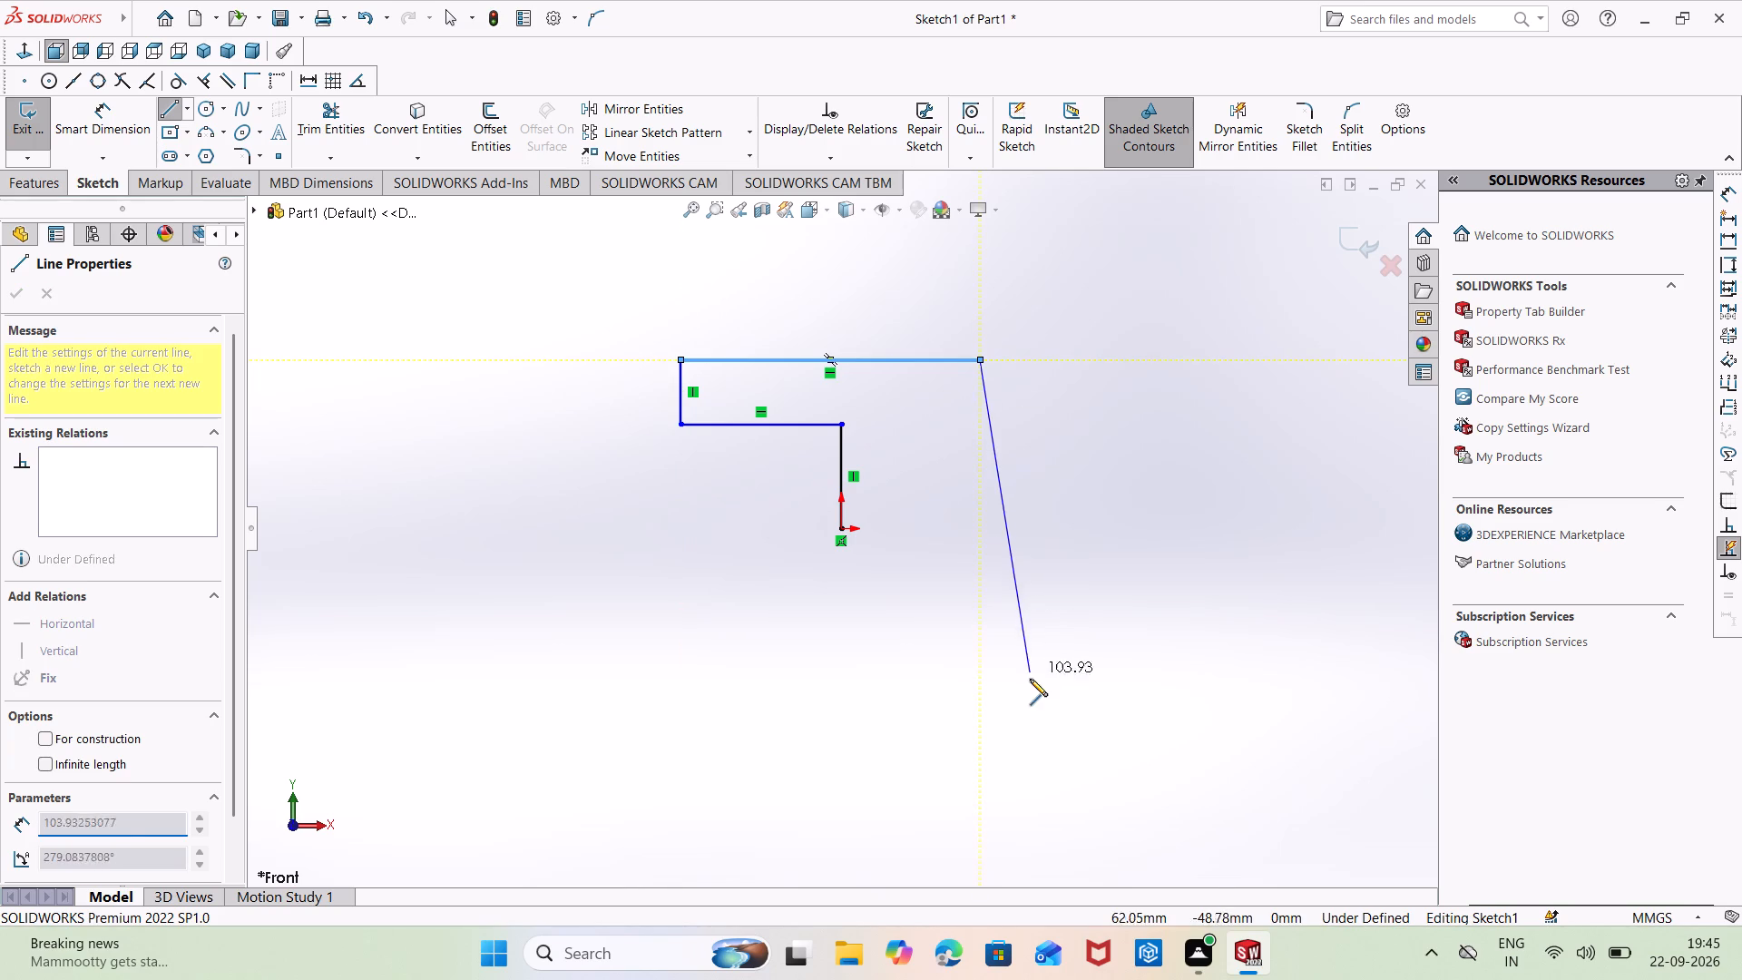
pyautogui.click(976, 714)
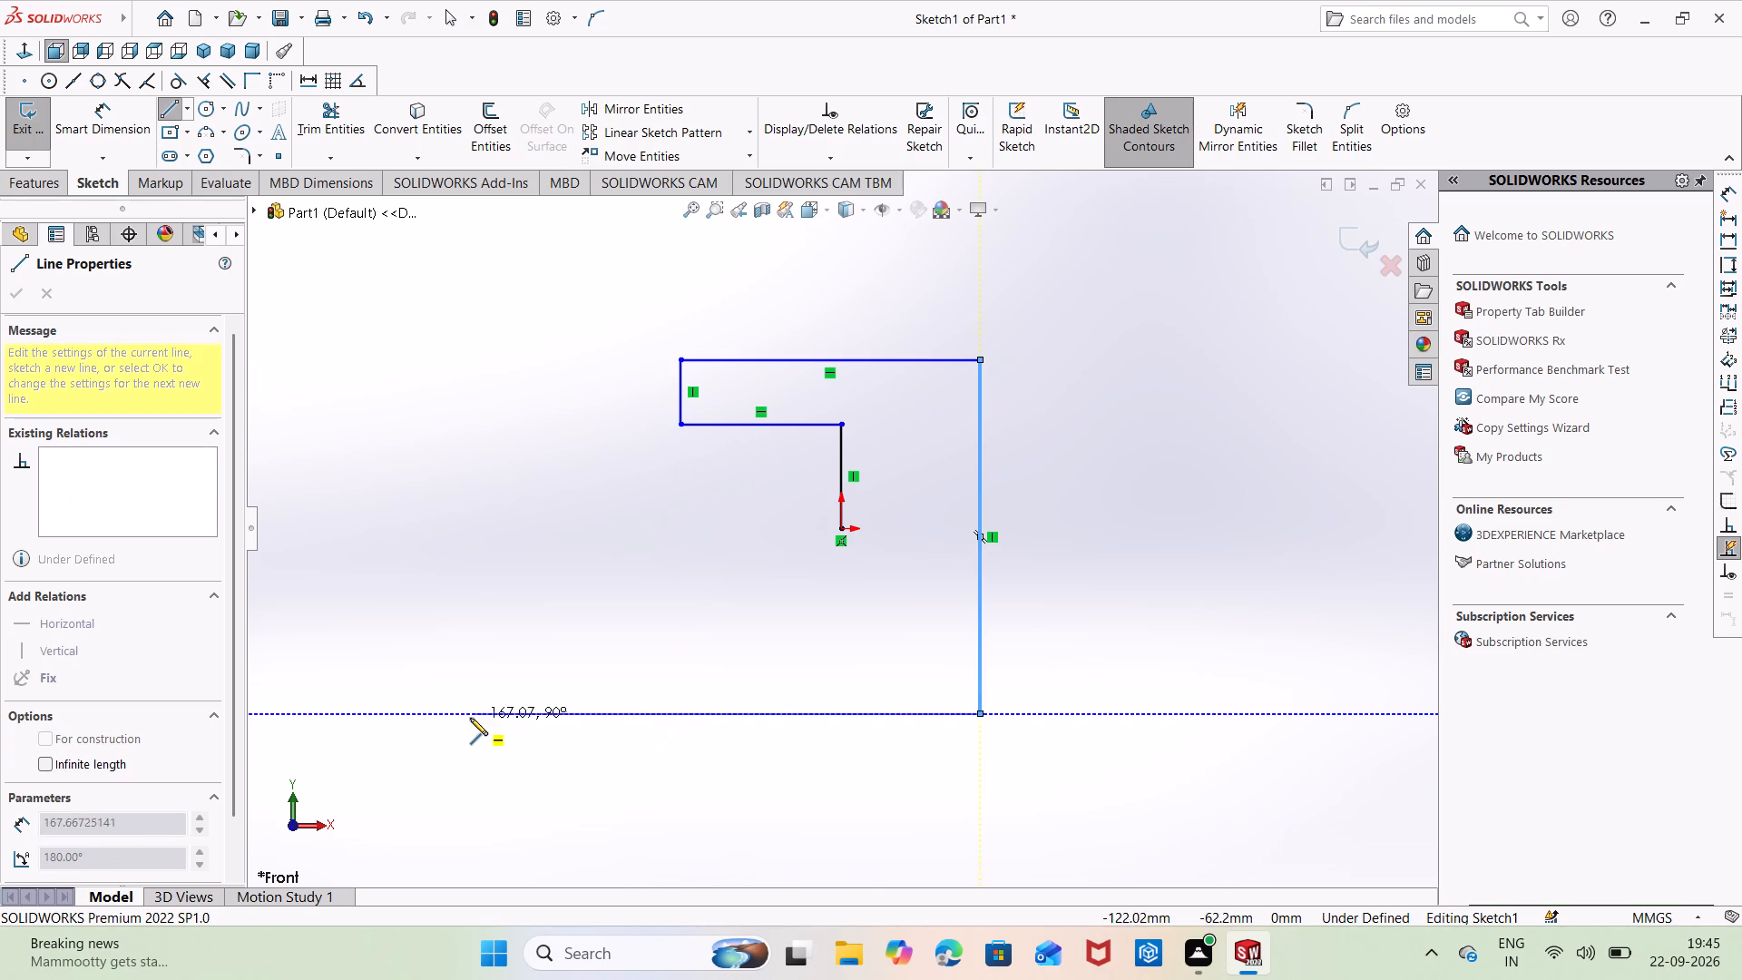
# Continue with a bottom edge about 172 mm long and a lower arm with a raised end step, closing the profile at the origin.
pyautogui.click(456, 718)
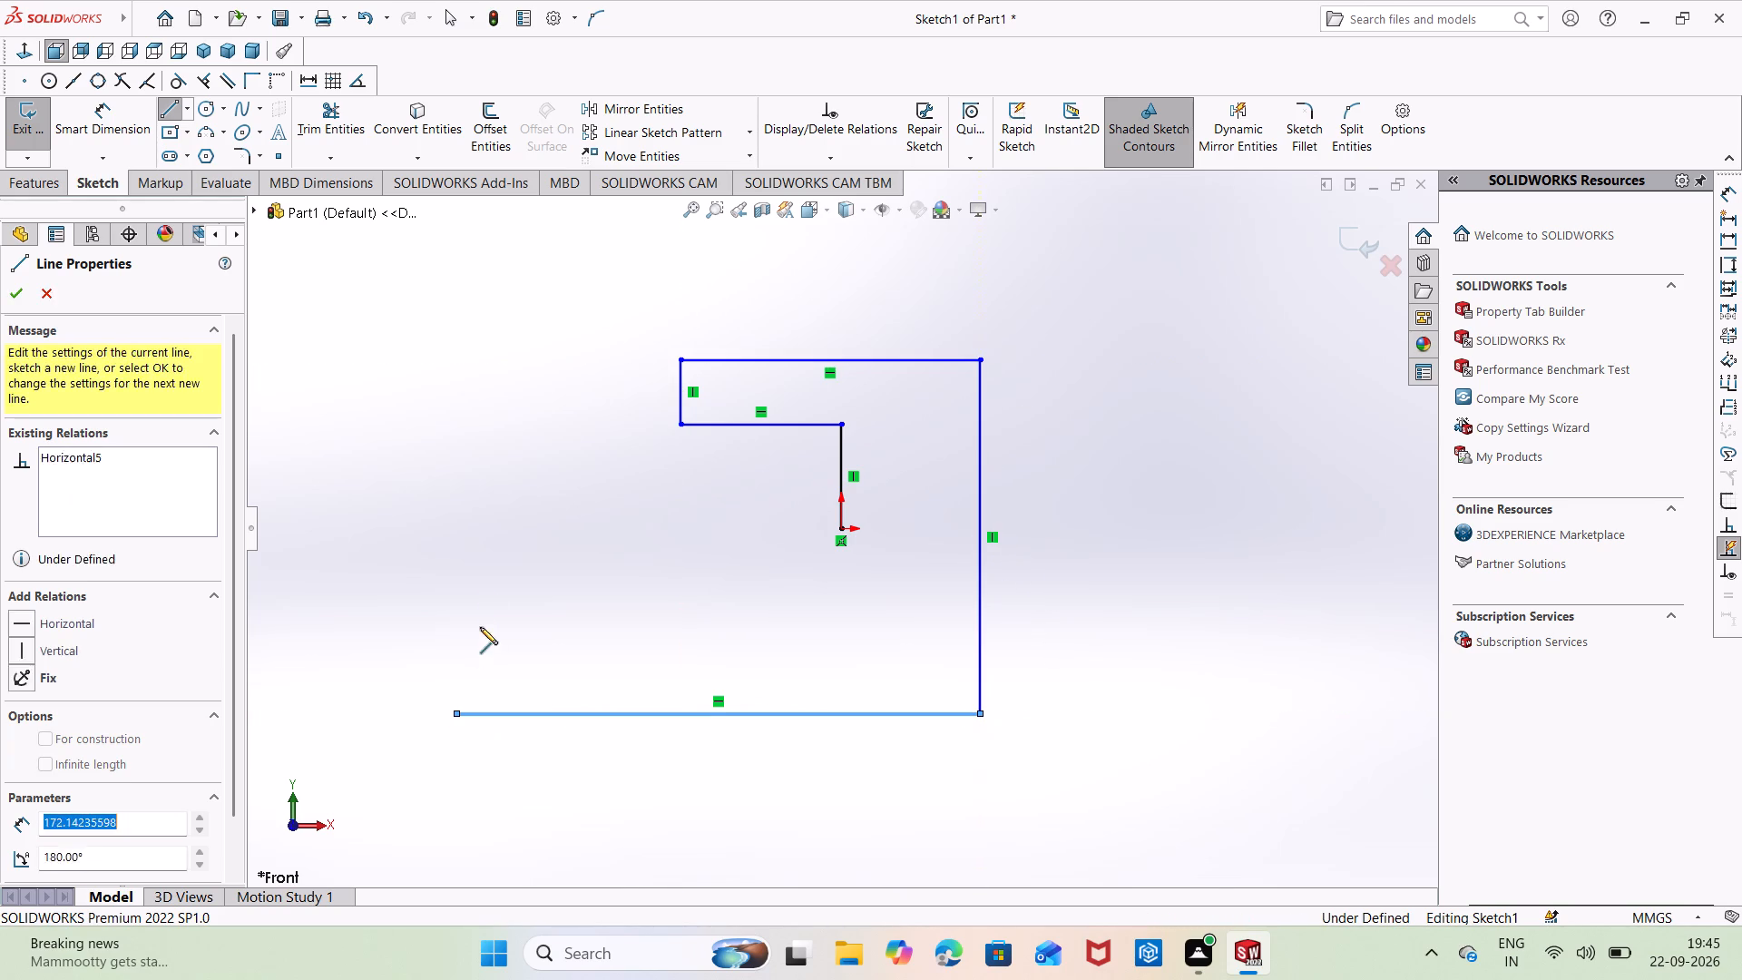
pyautogui.click(455, 569)
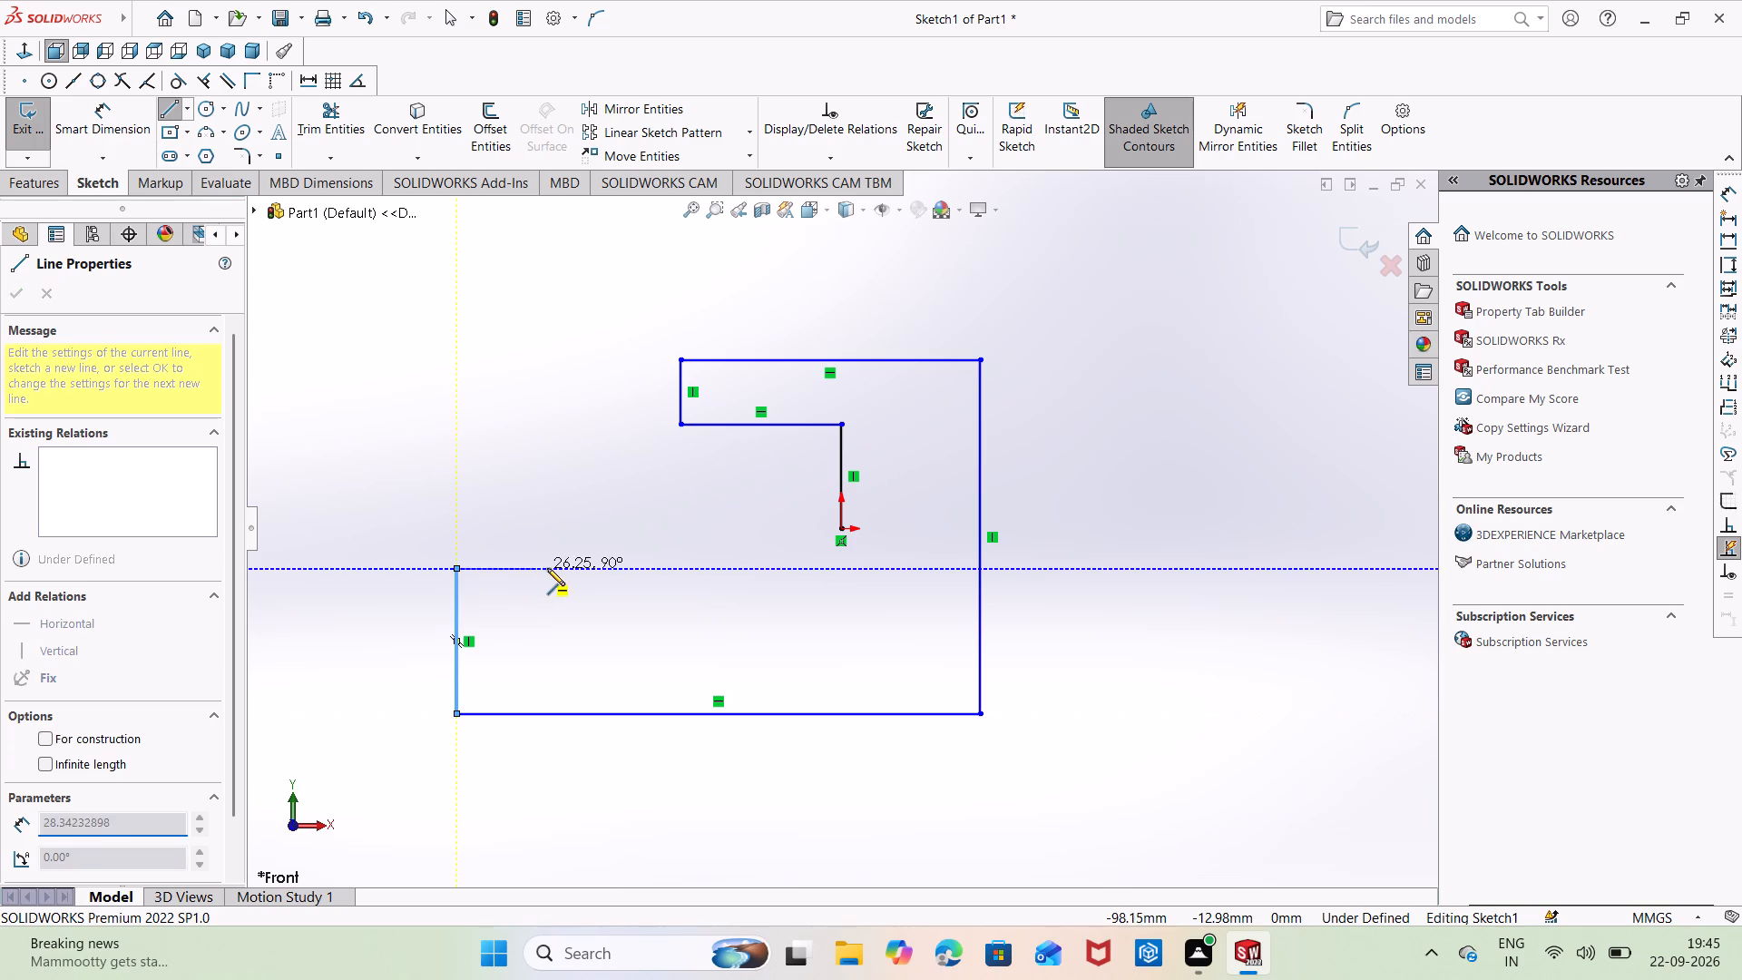
pyautogui.click(550, 568)
pyautogui.click(552, 602)
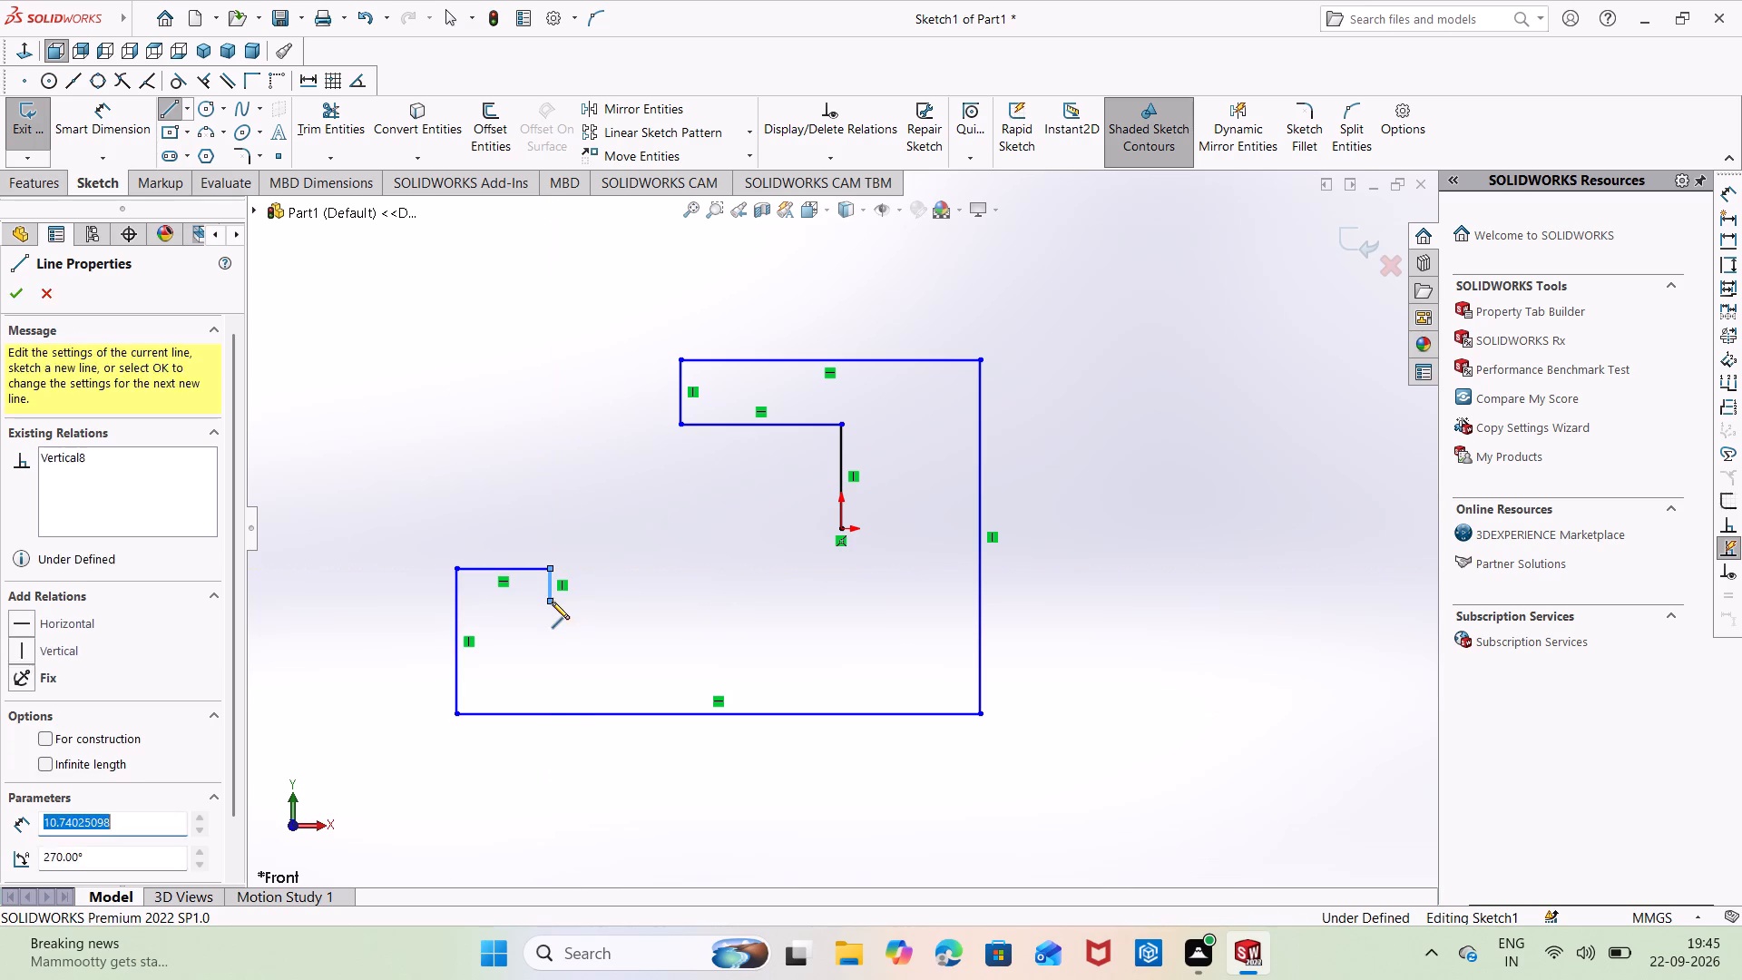
pyautogui.click(849, 604)
pyautogui.click(841, 524)
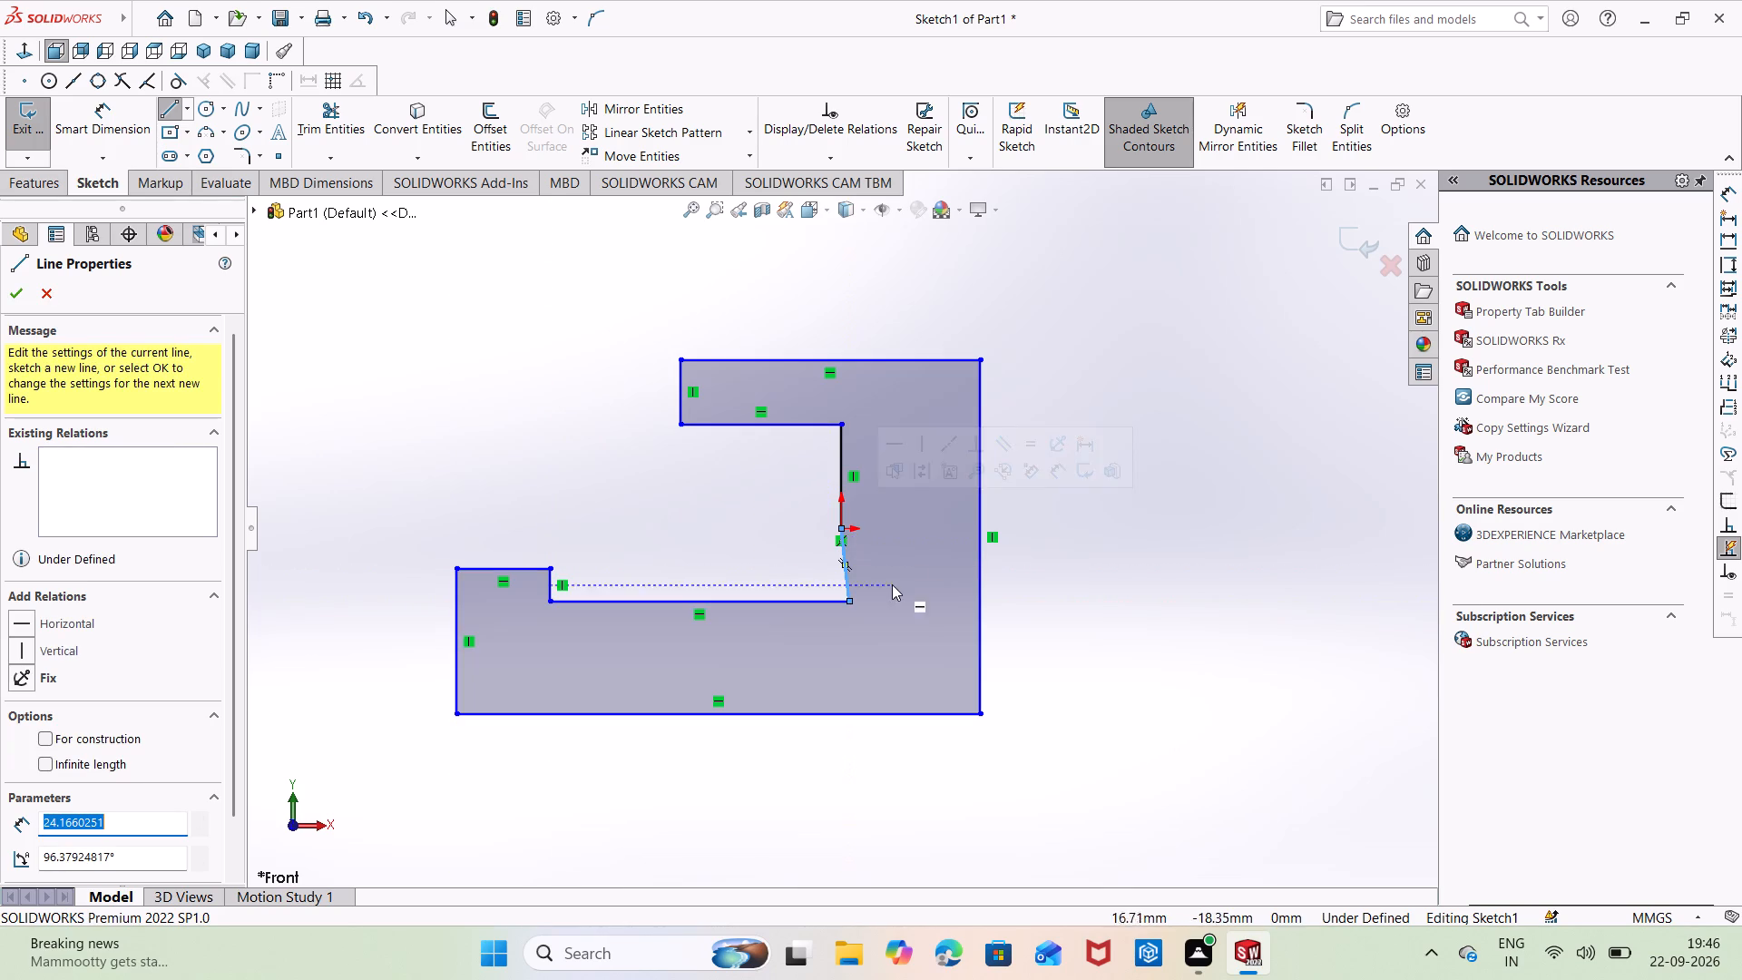
pyautogui.press('Escape')
pyautogui.press('Escape')
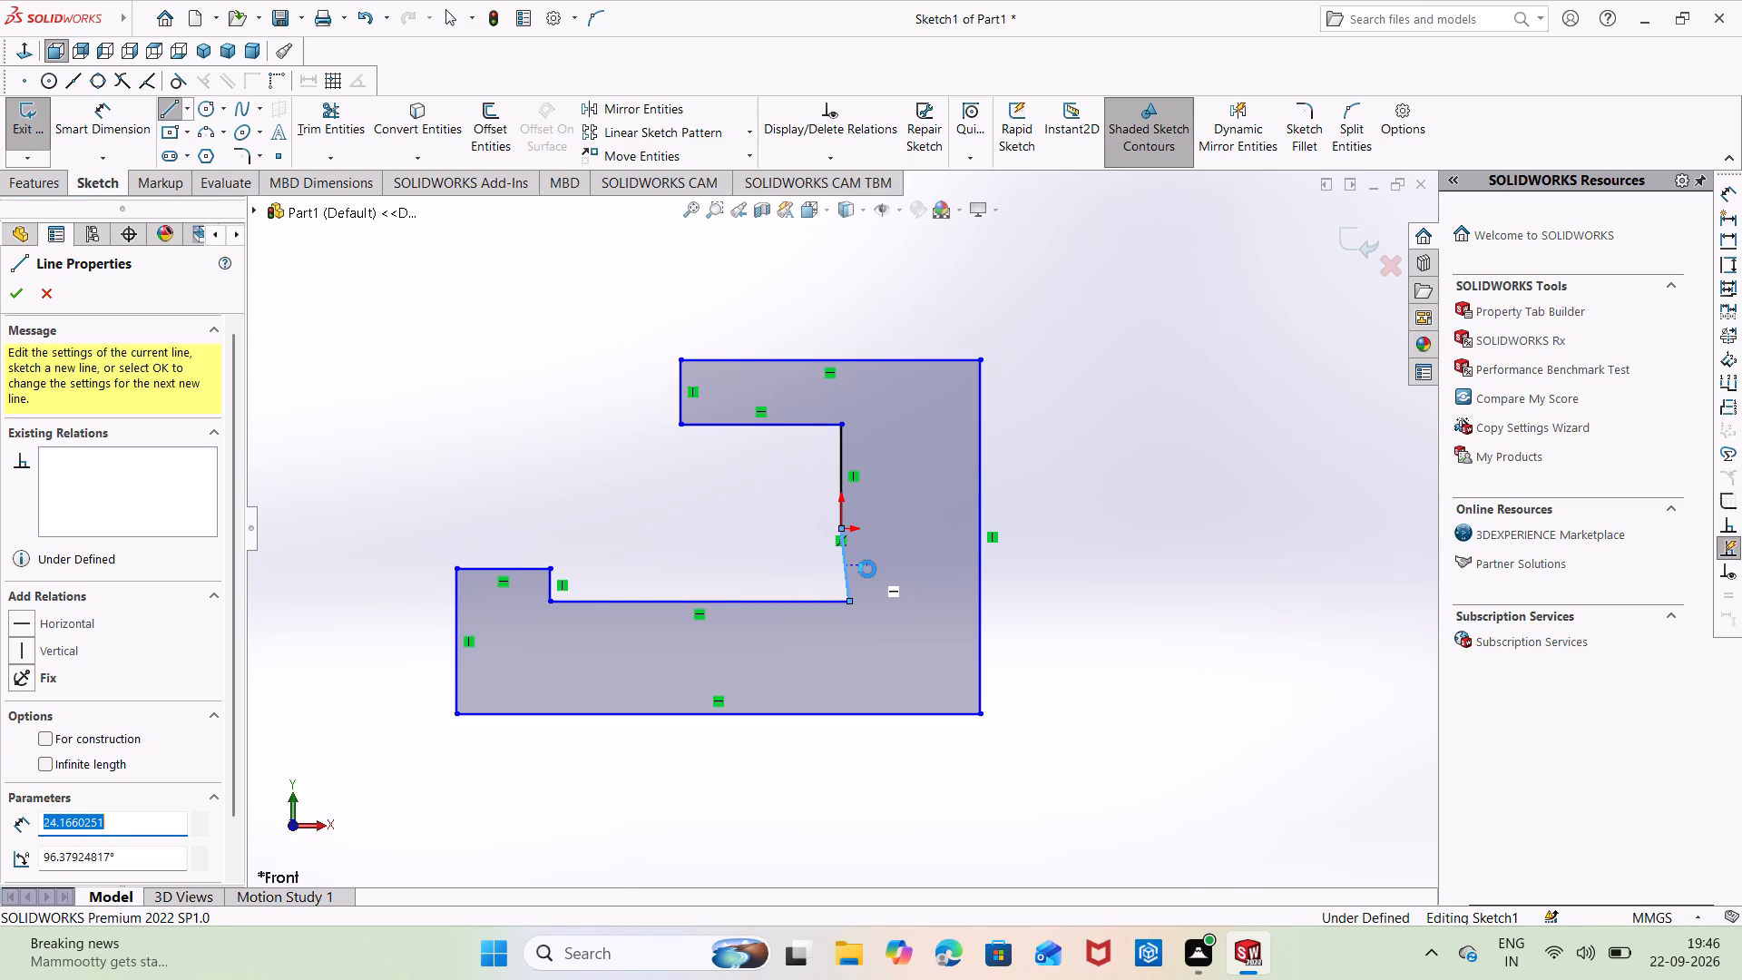
# Make the short slanted inner line below the origin vertical.
pyautogui.moveTo(857, 574); pyautogui.dragTo(784, 552)
pyautogui.moveTo(856, 552); pyautogui.dragTo(886, 561)
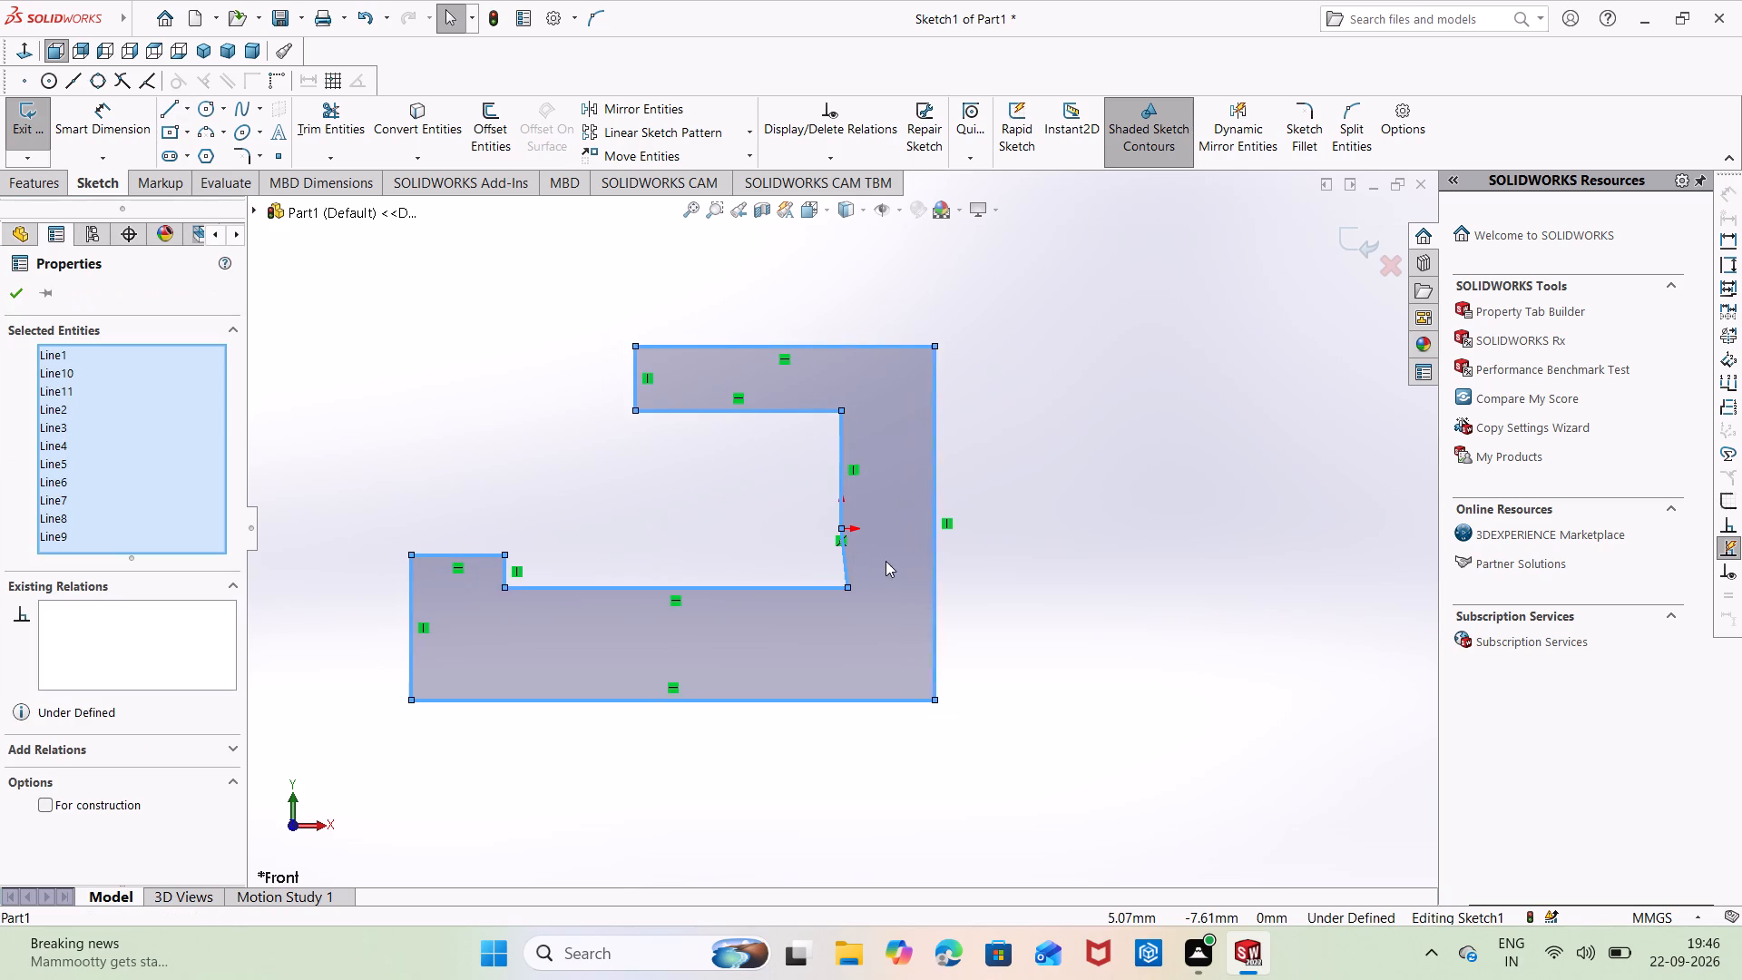
pyautogui.moveTo(886, 561); pyautogui.dragTo(916, 560)
pyautogui.press('Escape')
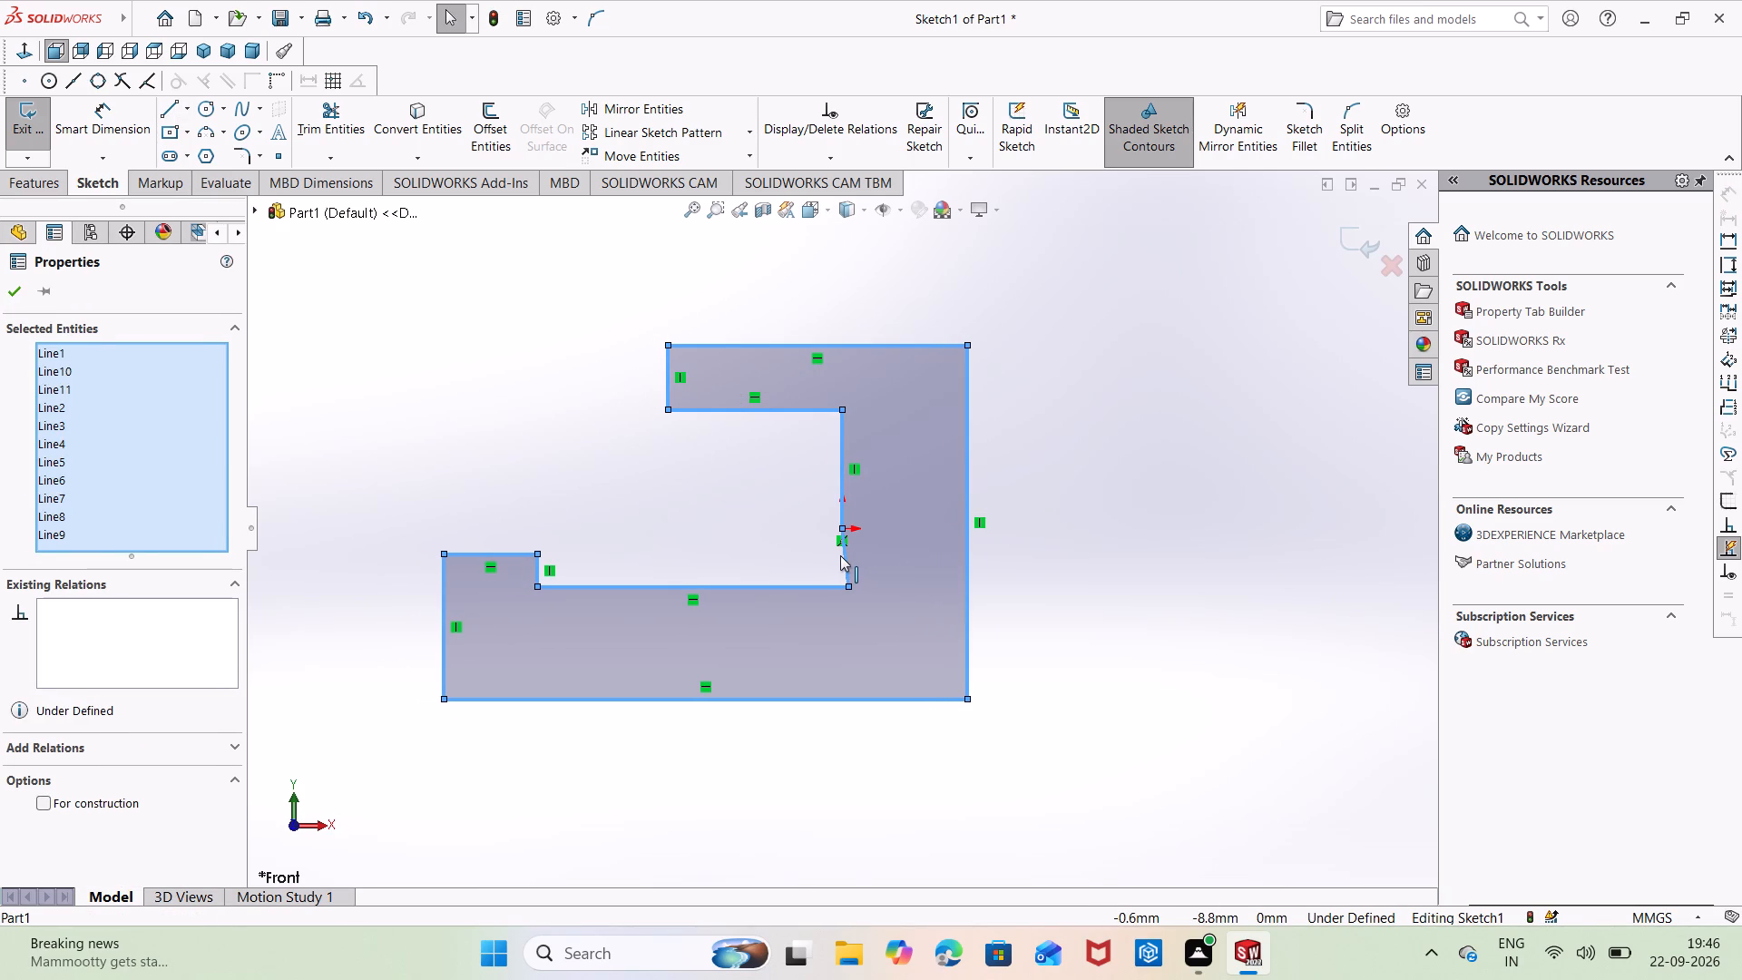
pyautogui.press('Escape')
pyautogui.click(847, 555)
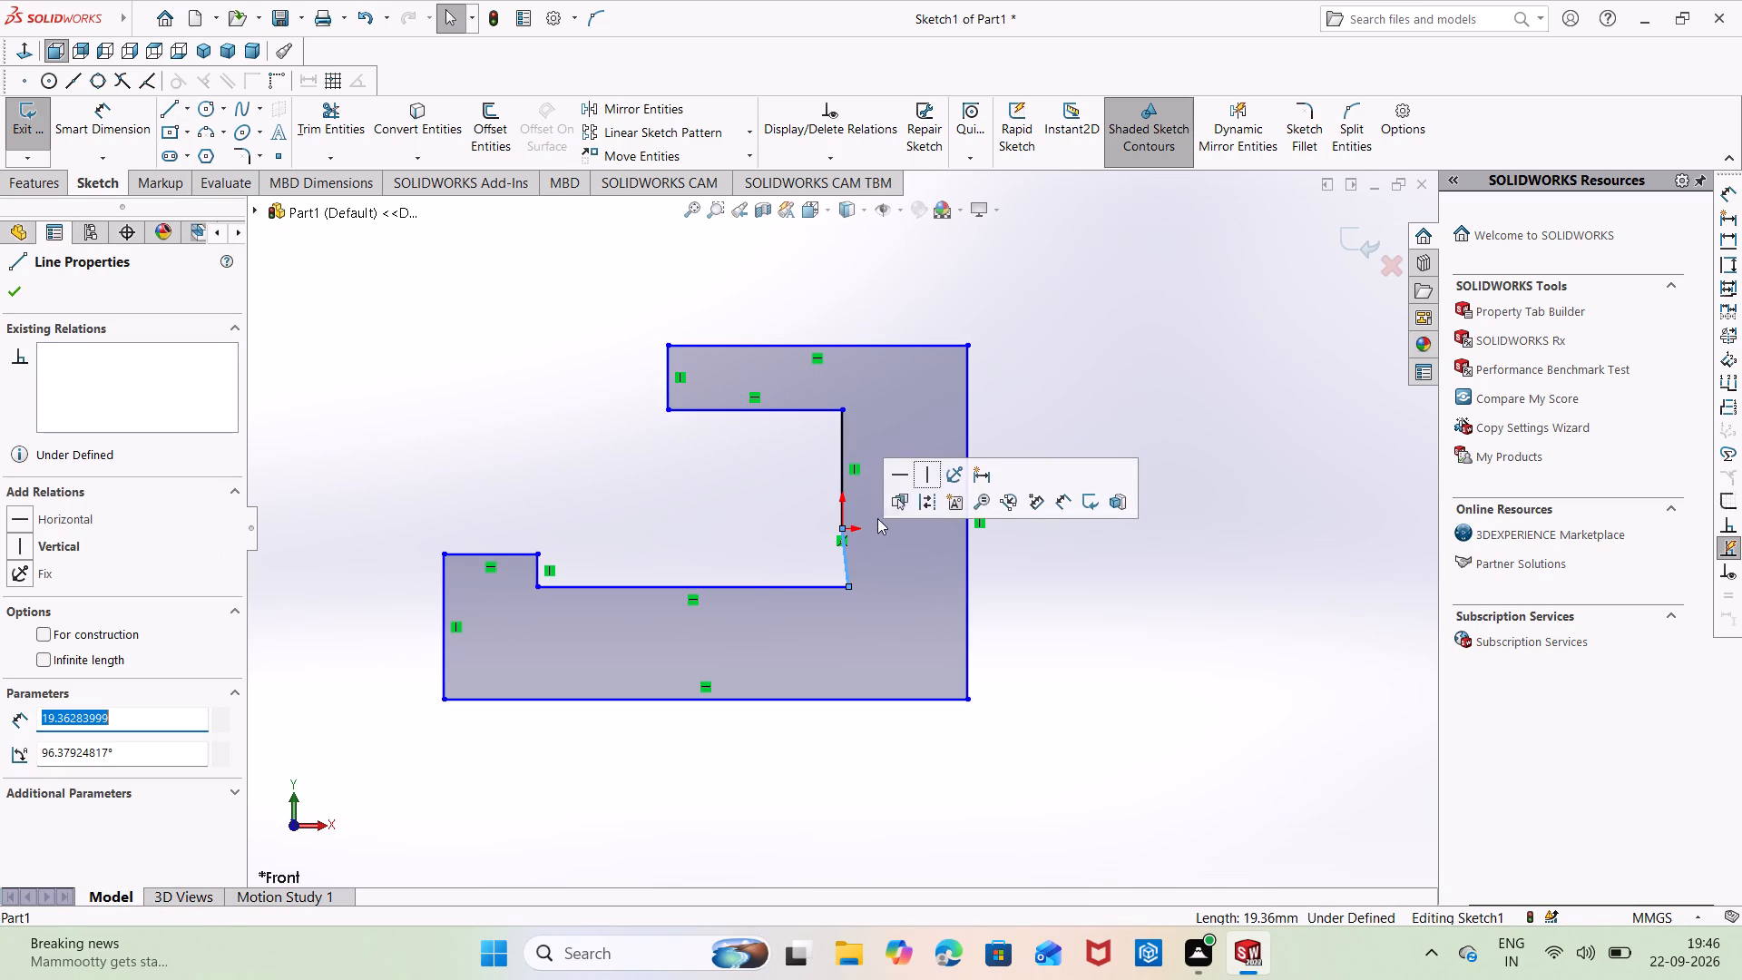
pyautogui.click(928, 466)
pyautogui.press('Escape')
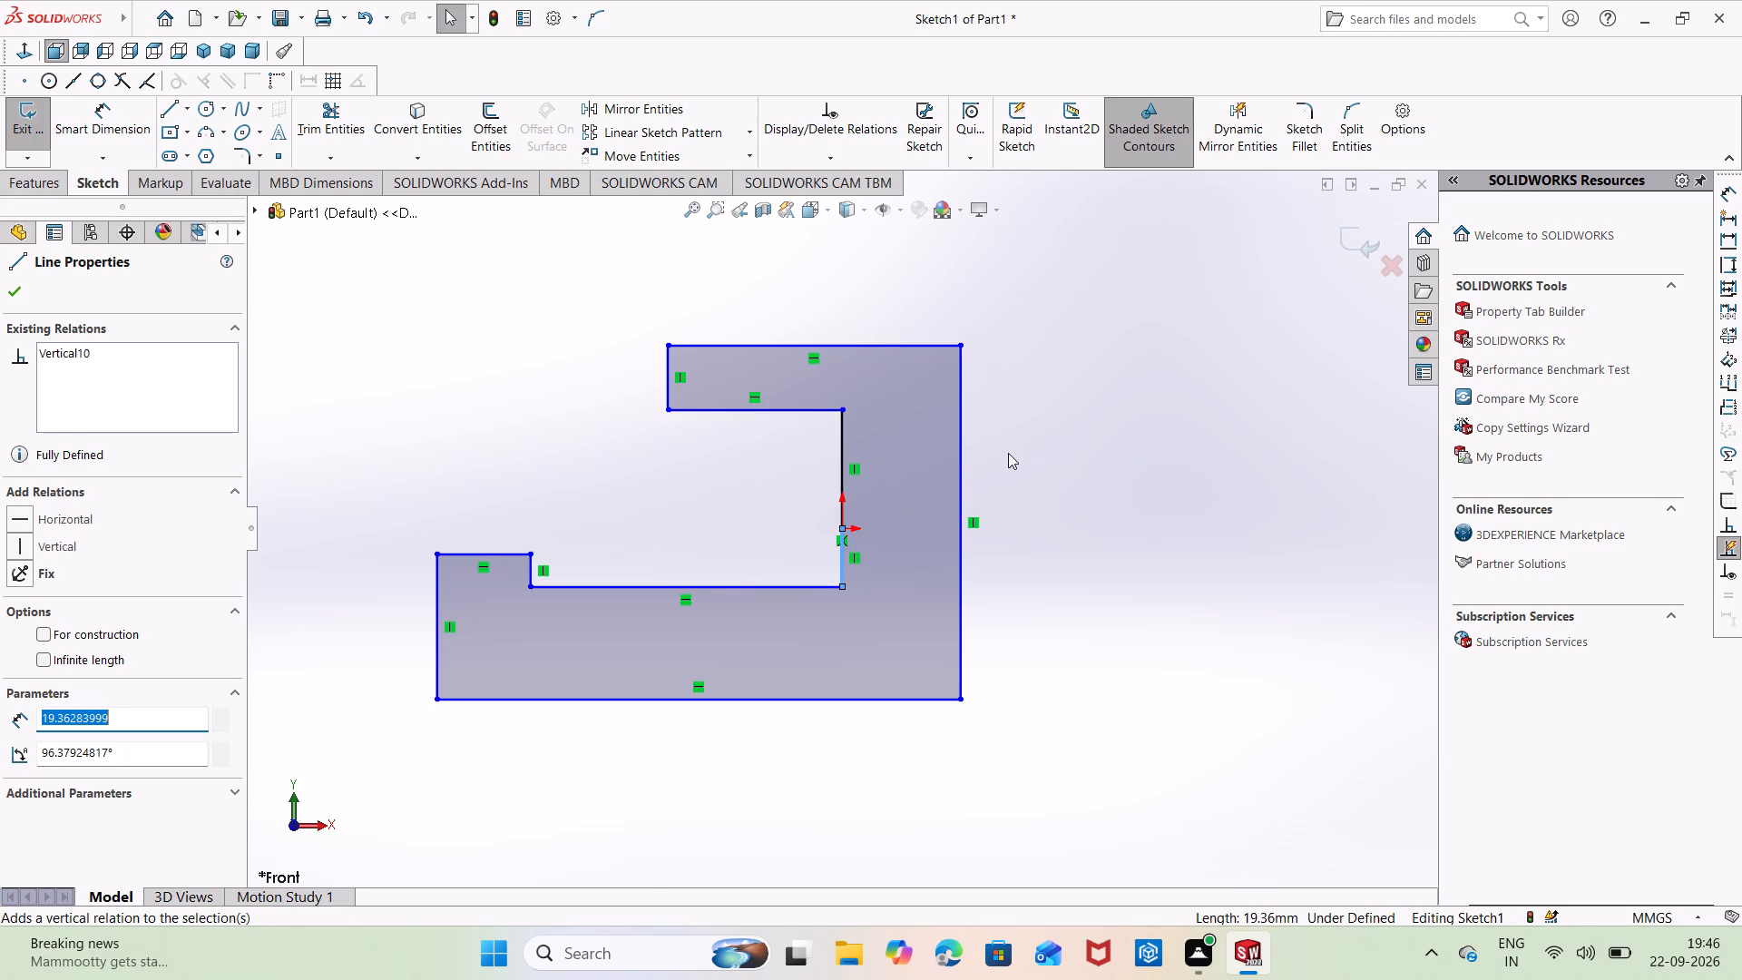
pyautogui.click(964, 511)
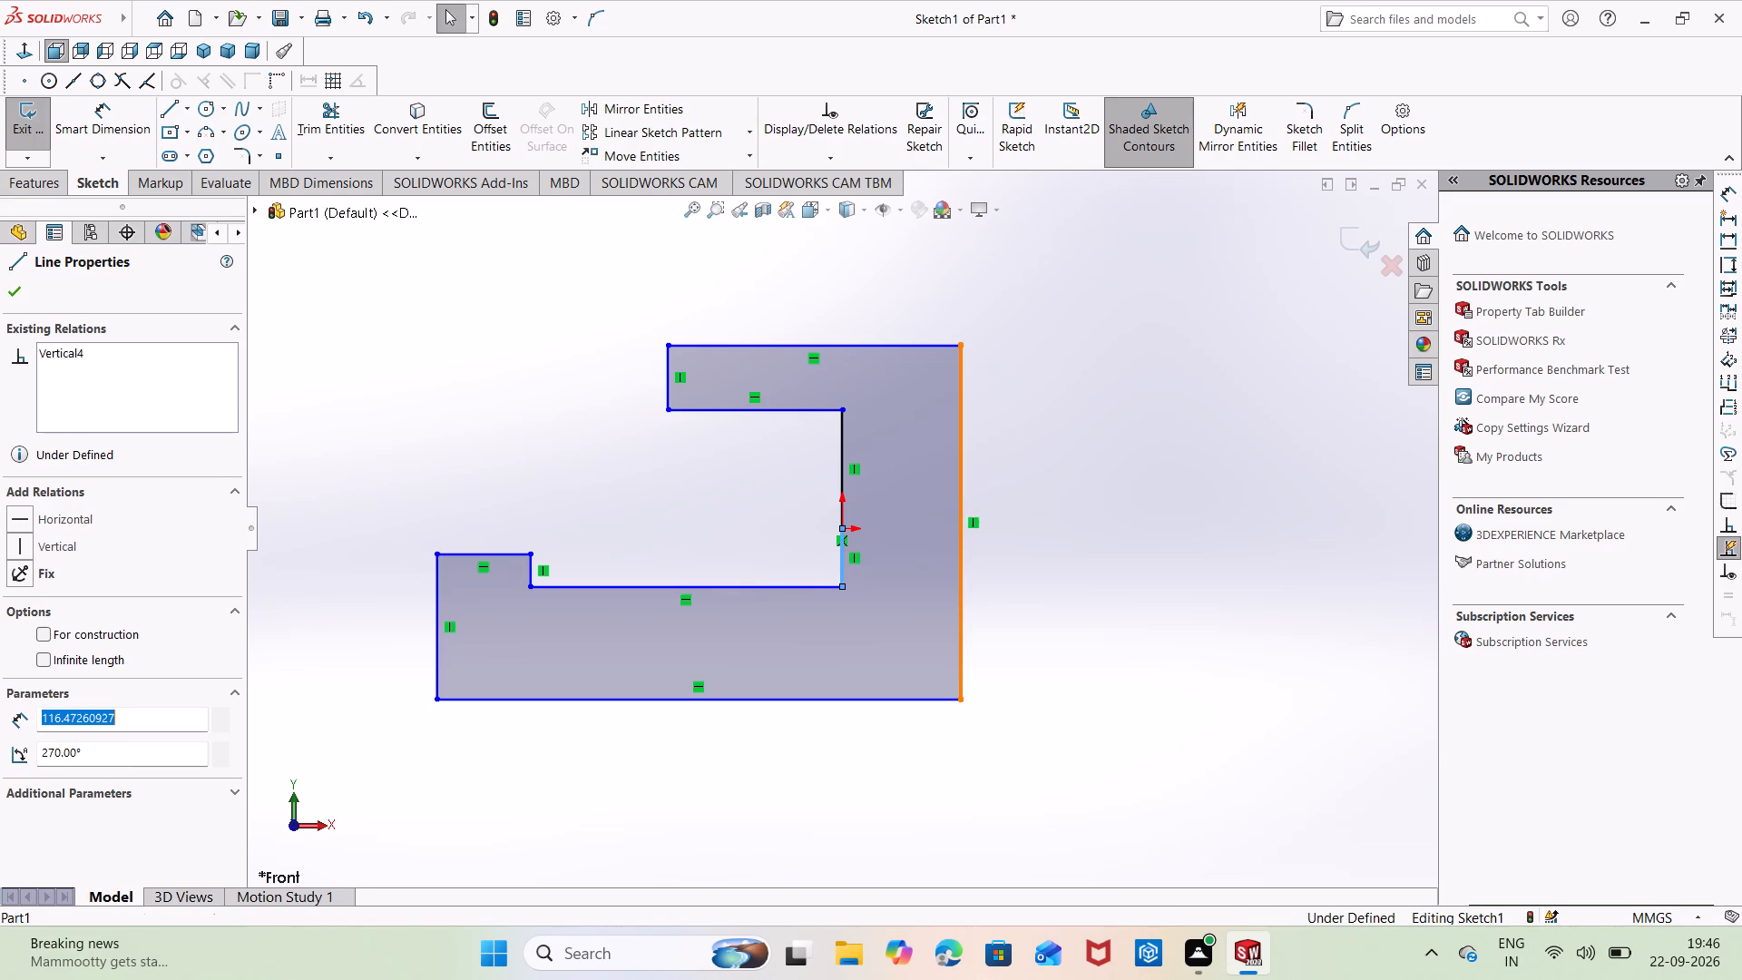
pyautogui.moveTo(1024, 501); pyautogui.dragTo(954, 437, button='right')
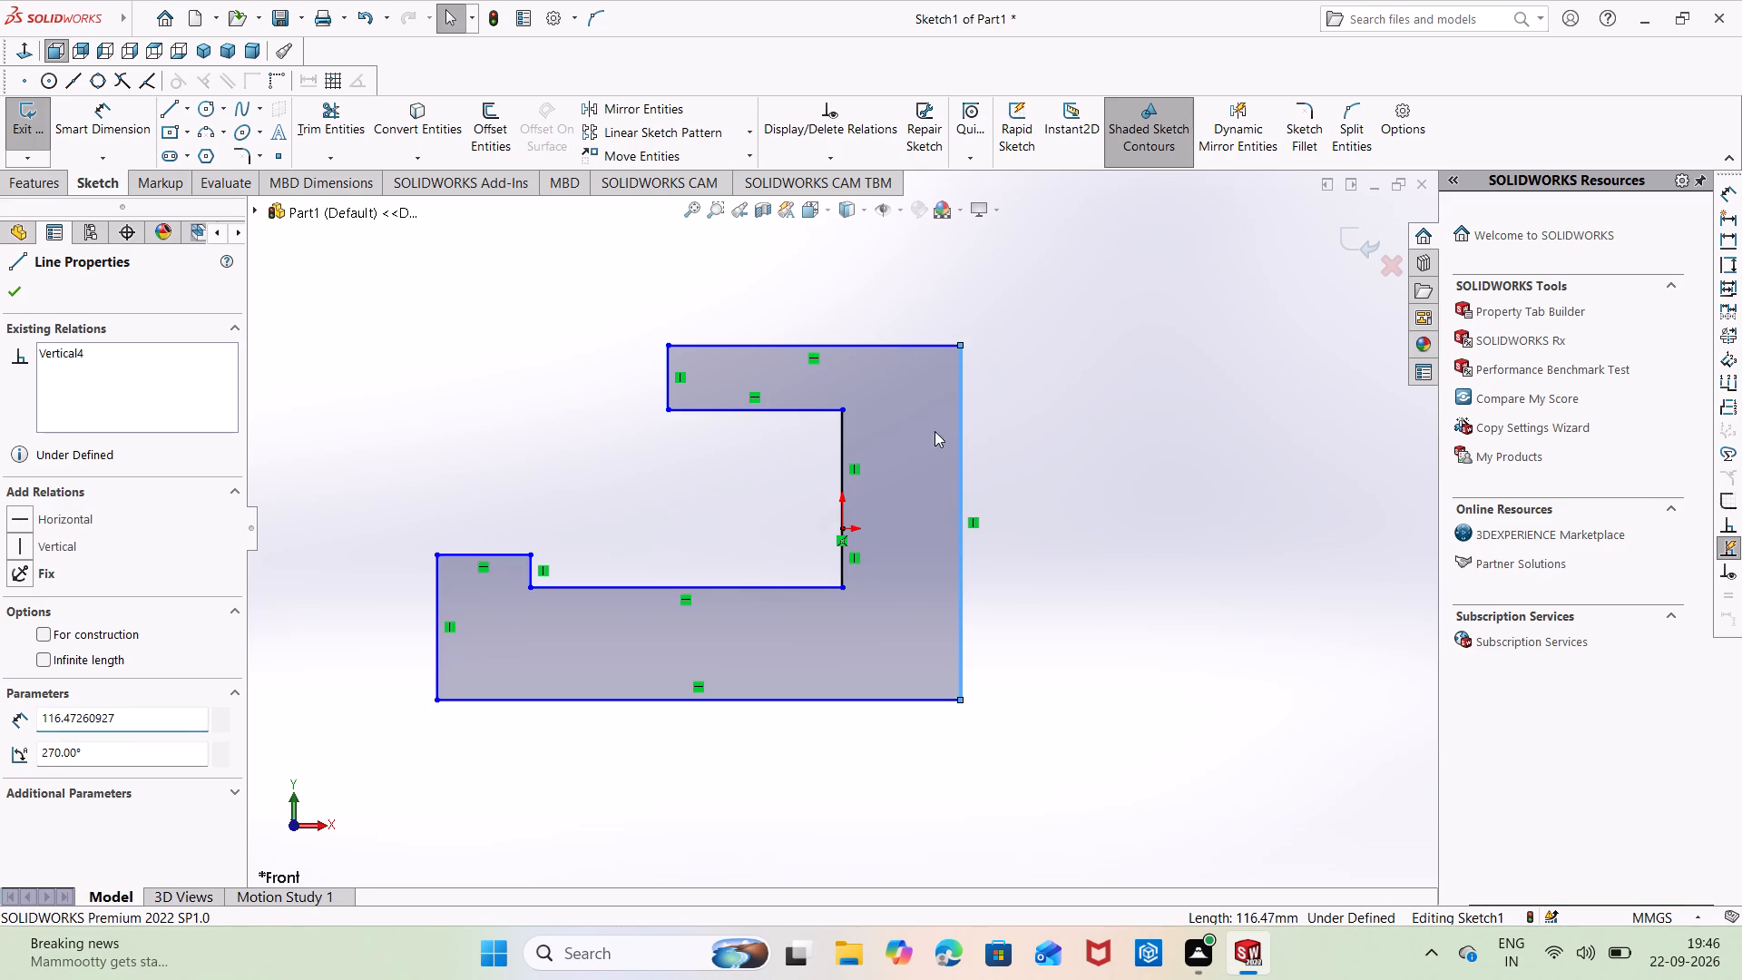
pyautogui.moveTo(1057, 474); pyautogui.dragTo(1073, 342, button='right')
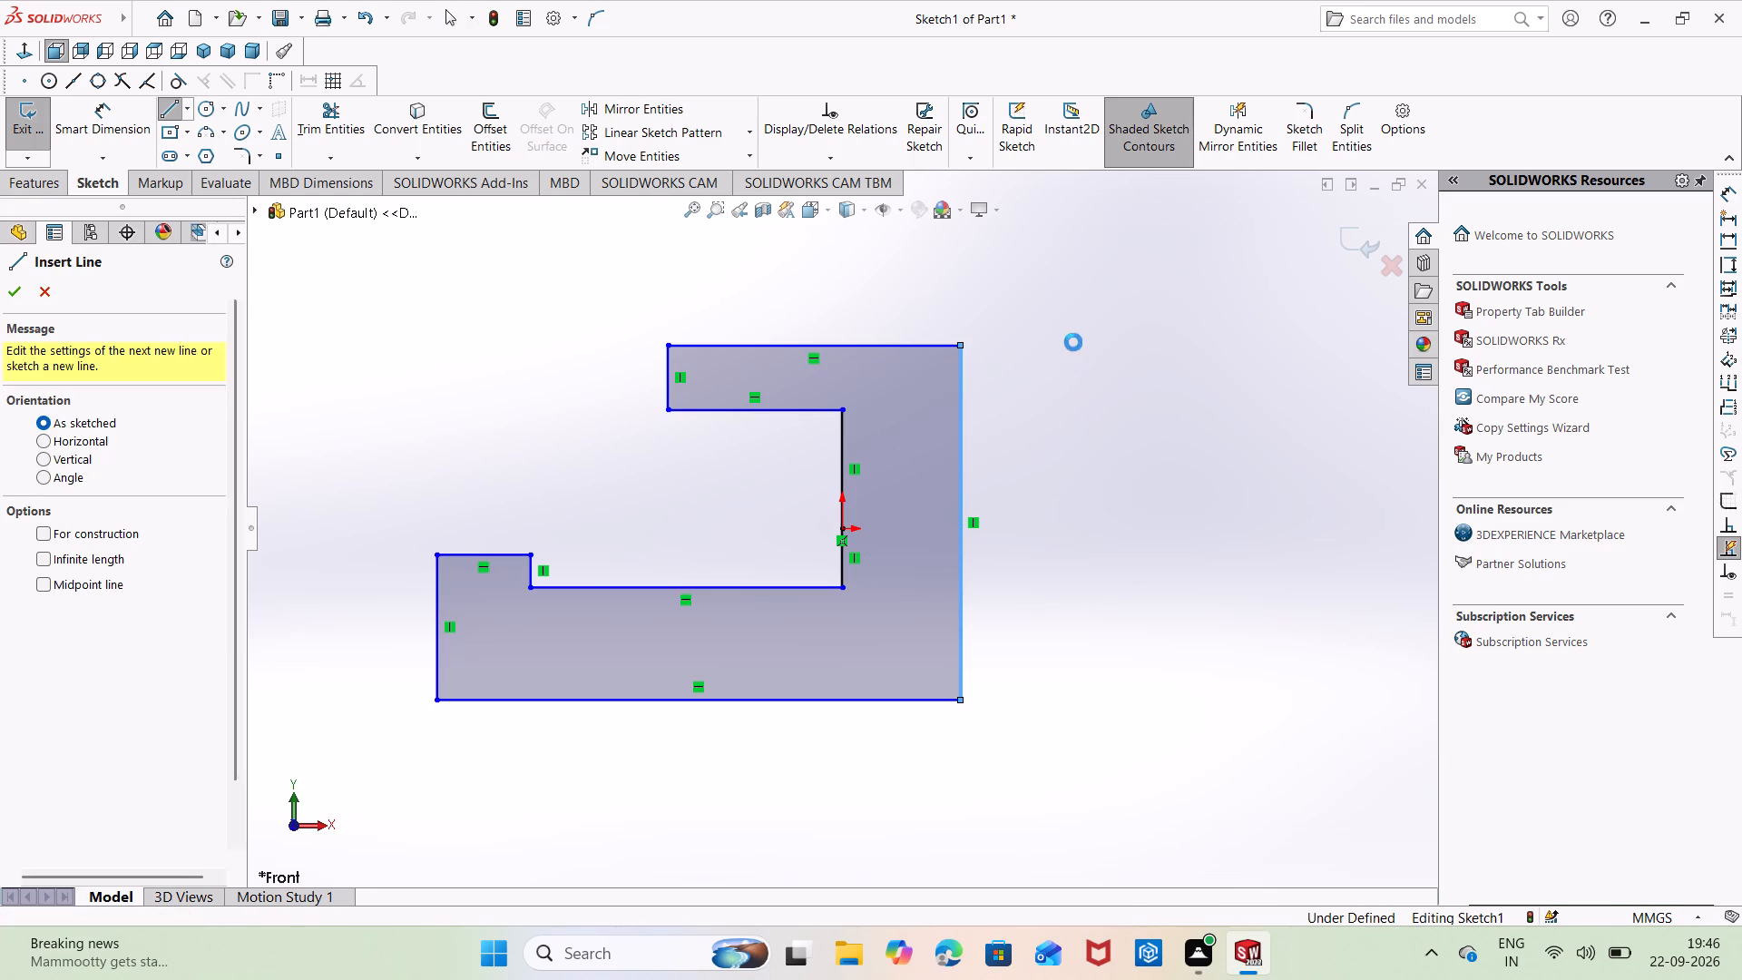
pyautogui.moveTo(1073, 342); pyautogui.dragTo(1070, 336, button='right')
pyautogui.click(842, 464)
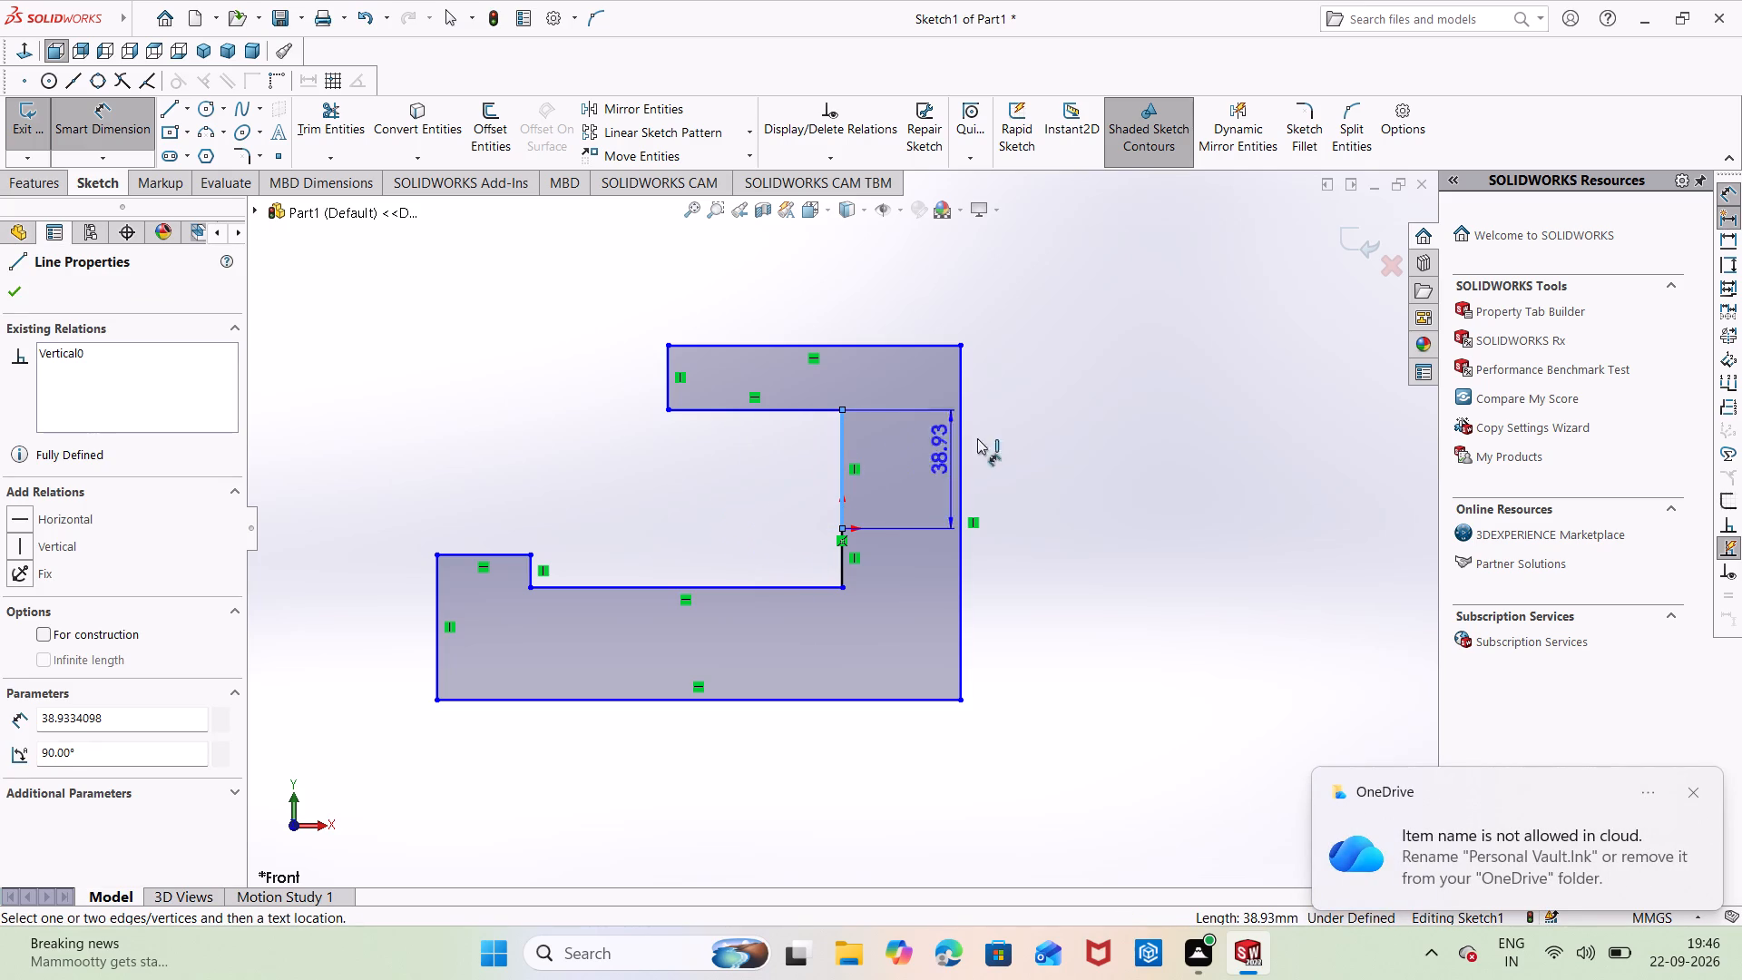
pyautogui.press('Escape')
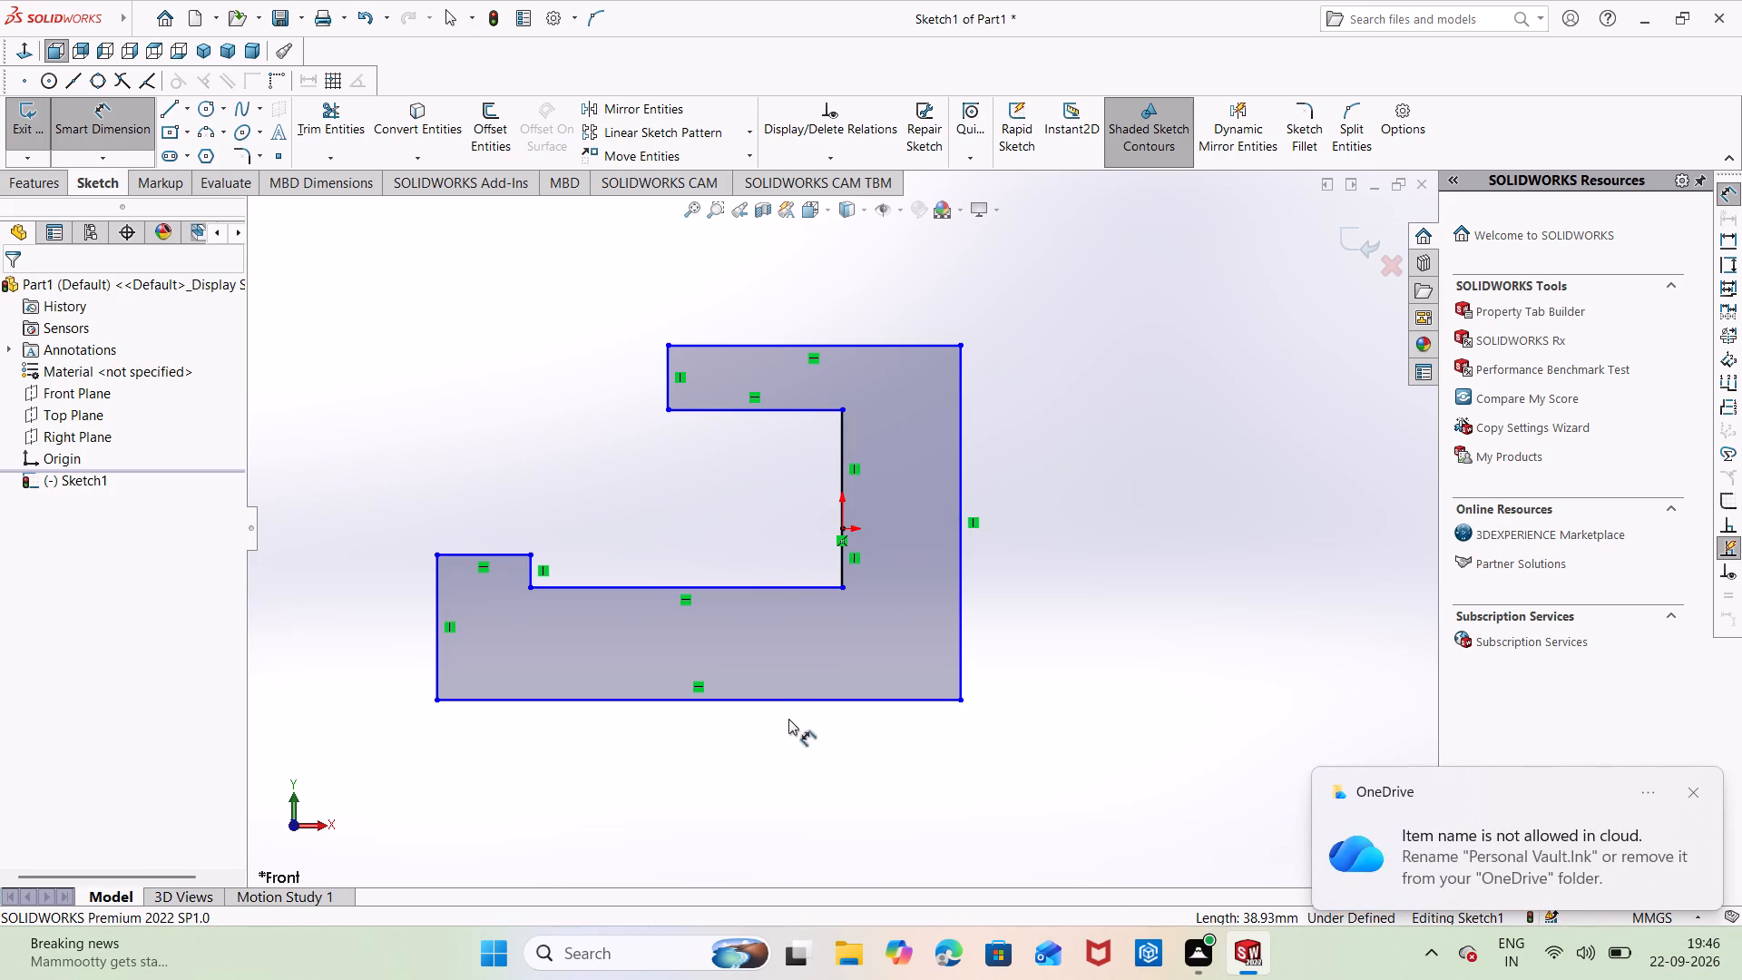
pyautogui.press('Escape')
# Move the profile's bottom edge upward and raise the lower arm's inner corner to about 5.5 mm below the origin.
pyautogui.moveTo(792, 700); pyautogui.dragTo(792, 647)
pyautogui.moveTo(842, 584); pyautogui.dragTo(844, 574)
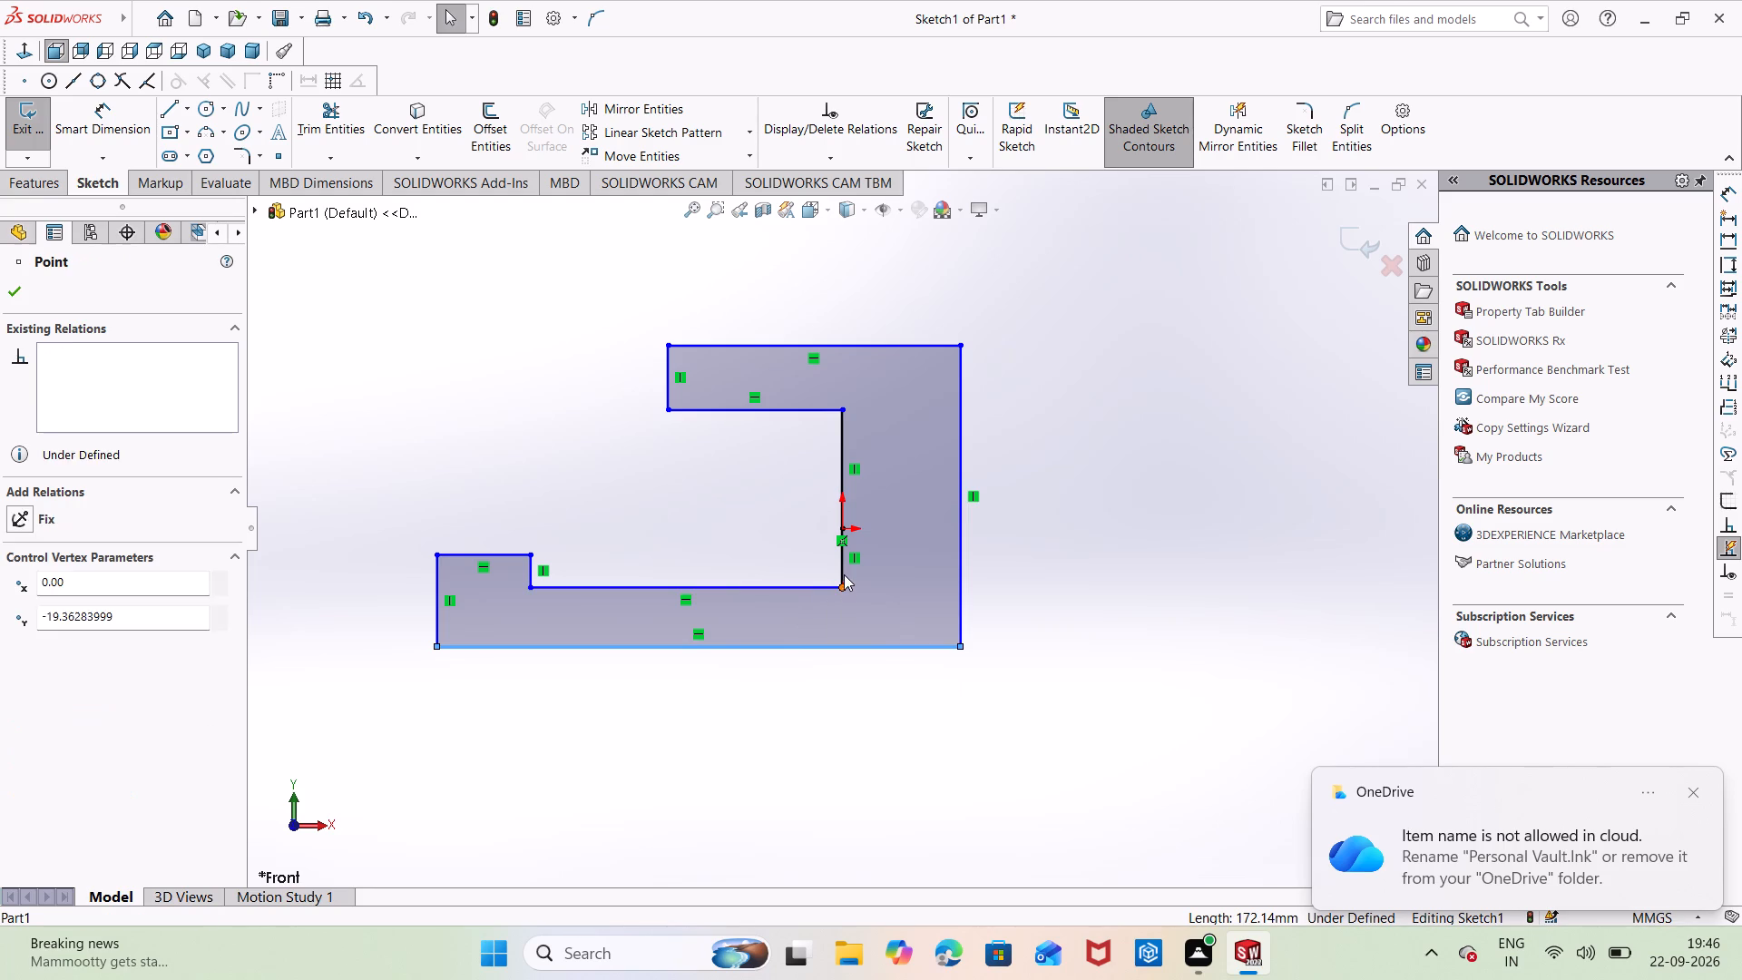
pyautogui.moveTo(844, 574); pyautogui.dragTo(838, 545)
pyautogui.moveTo(843, 544); pyautogui.dragTo(843, 526)
# Delete the short vertical line between the origin and the lower arm's inner corner.
pyautogui.scroll(2, 841, 555)
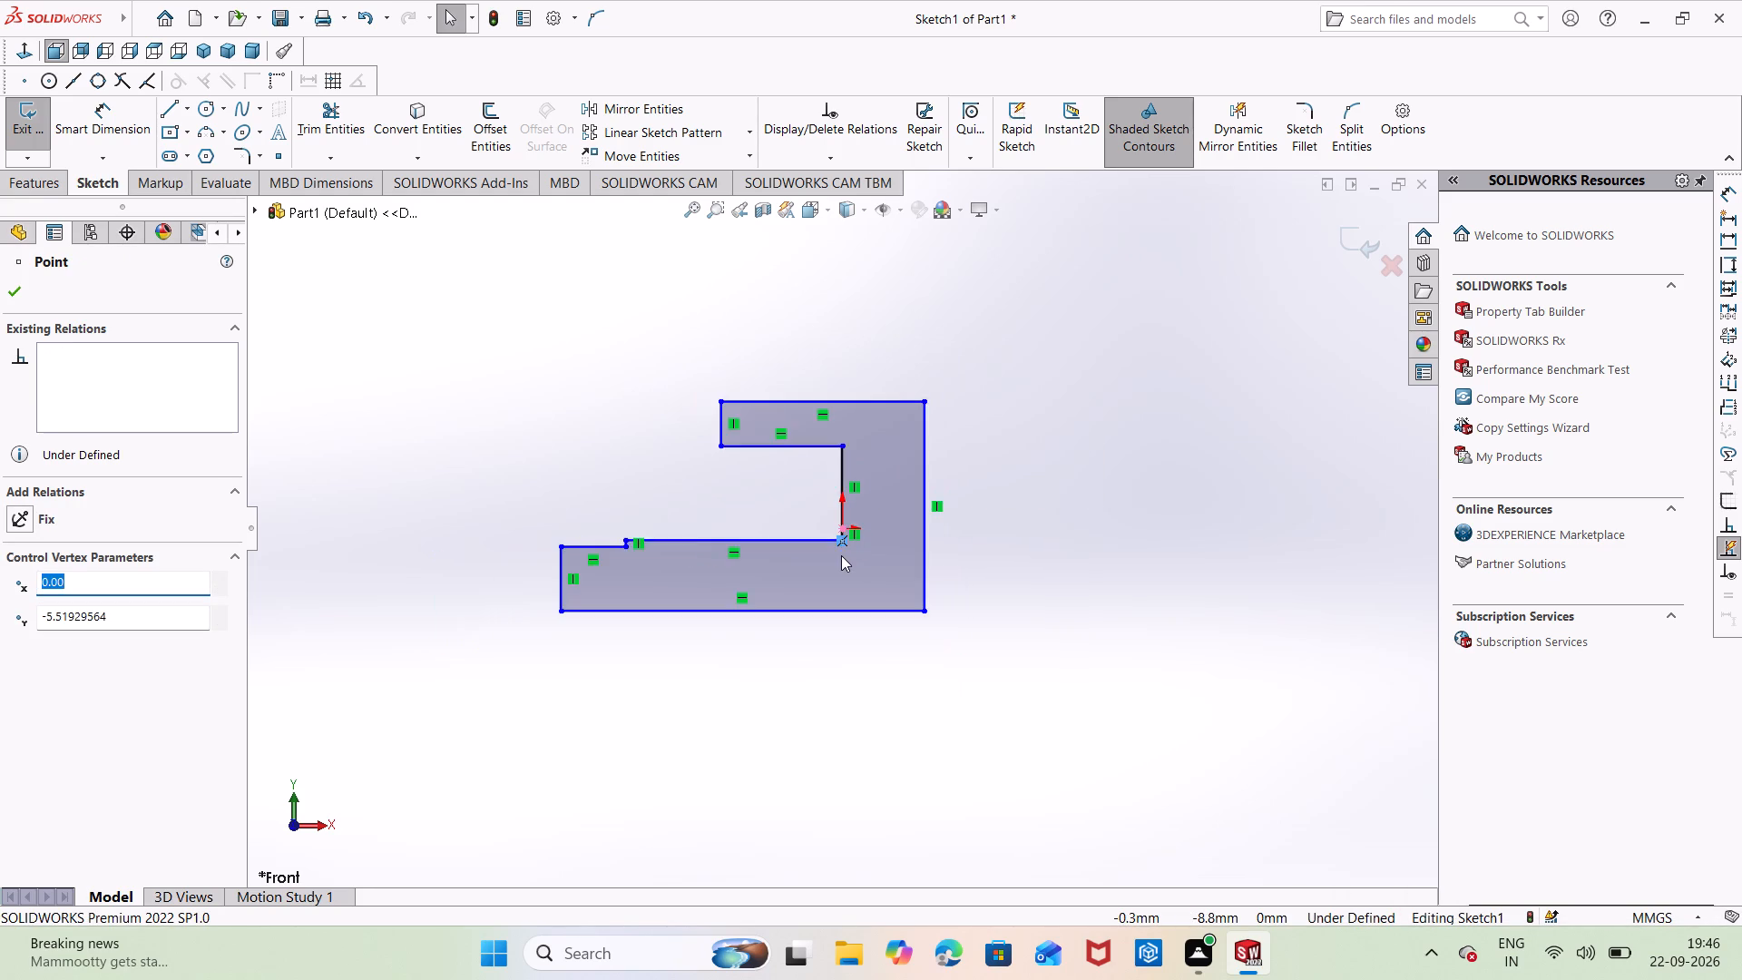
pyautogui.scroll(-9, 841, 555)
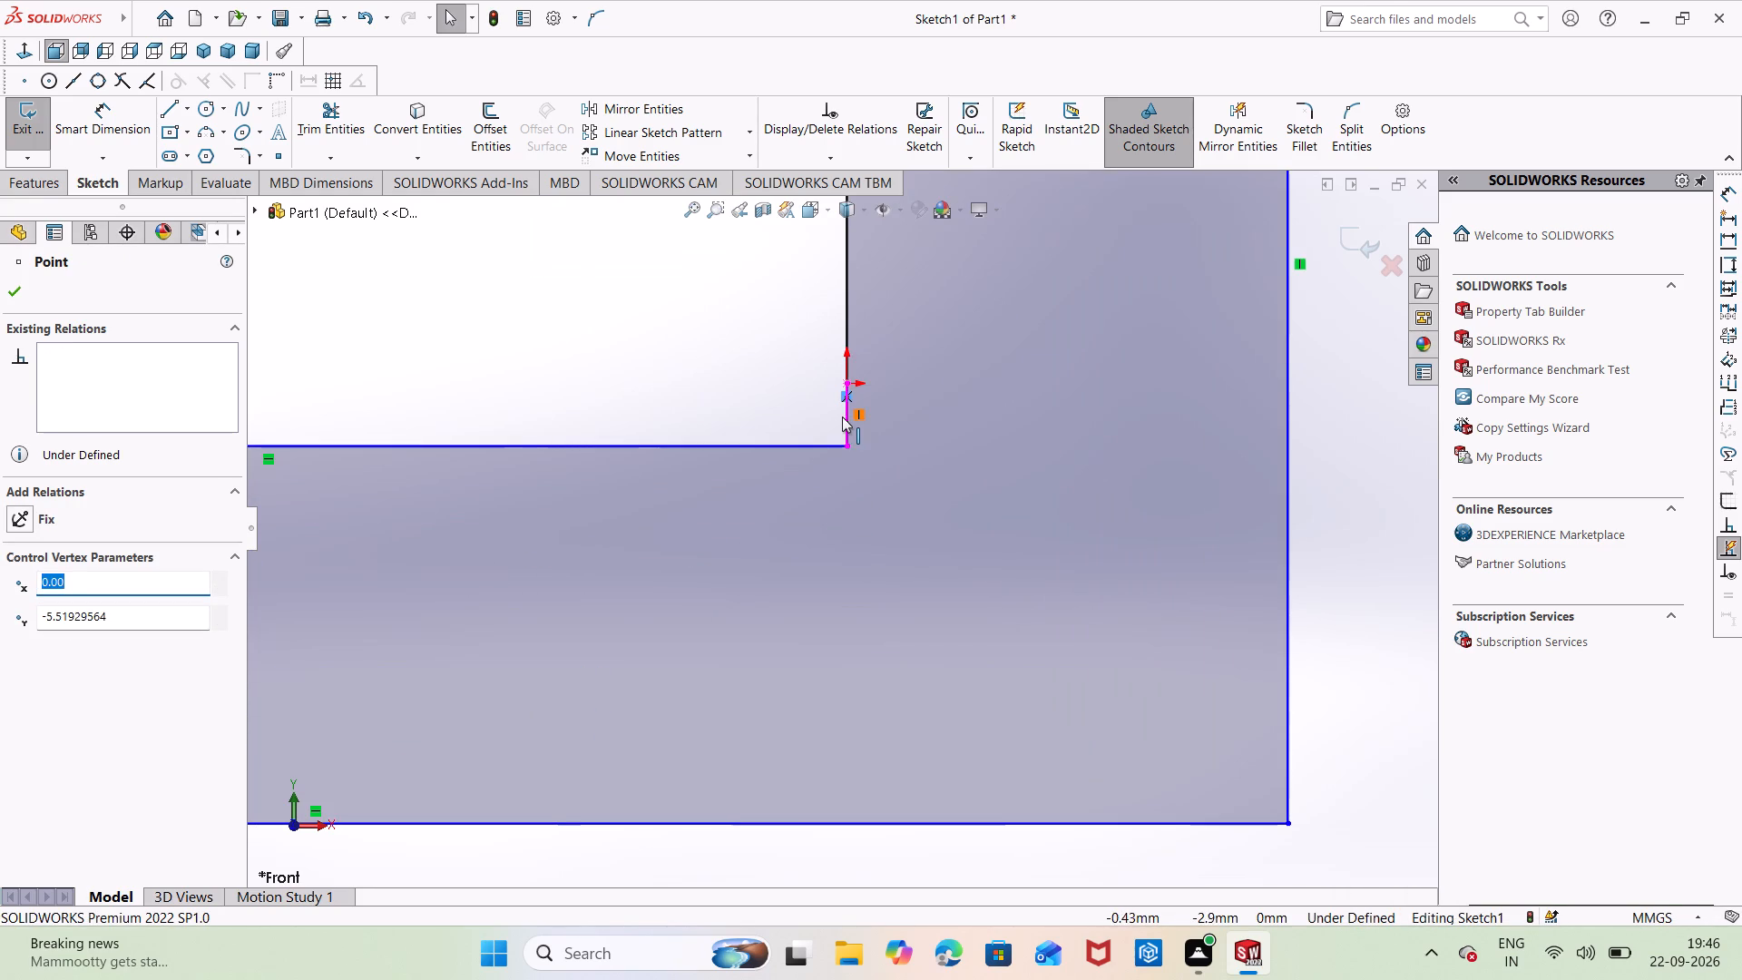
pyautogui.rightClick(844, 416)
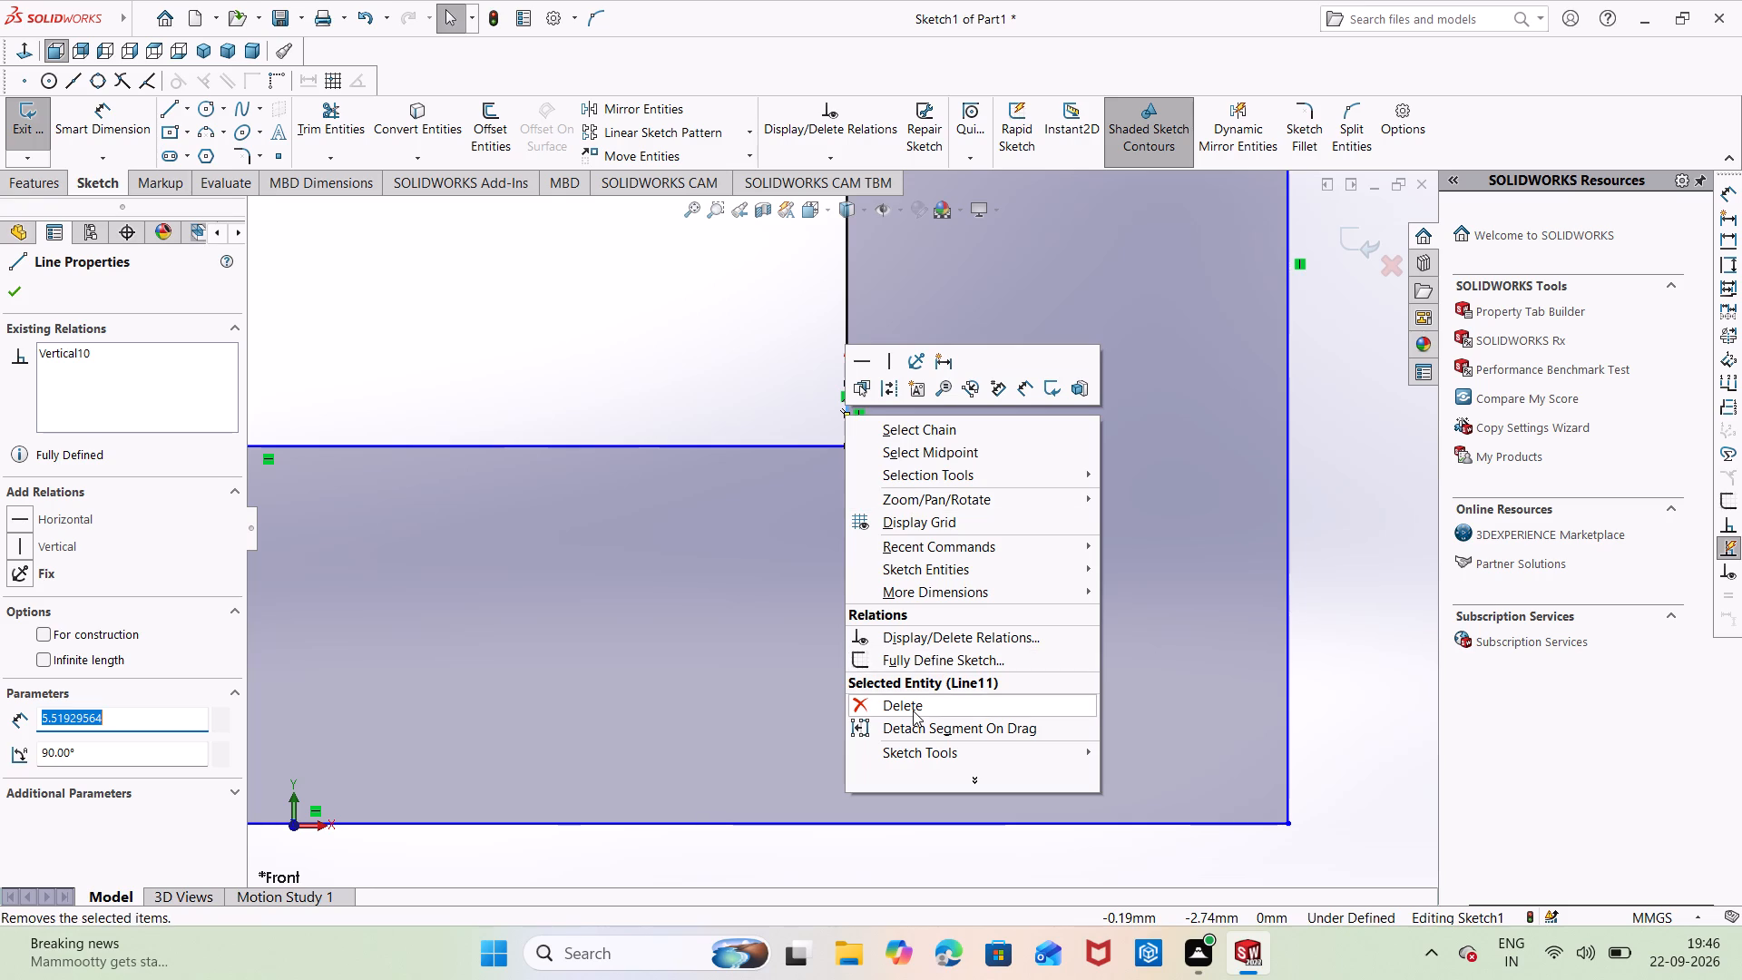
pyautogui.click(913, 710)
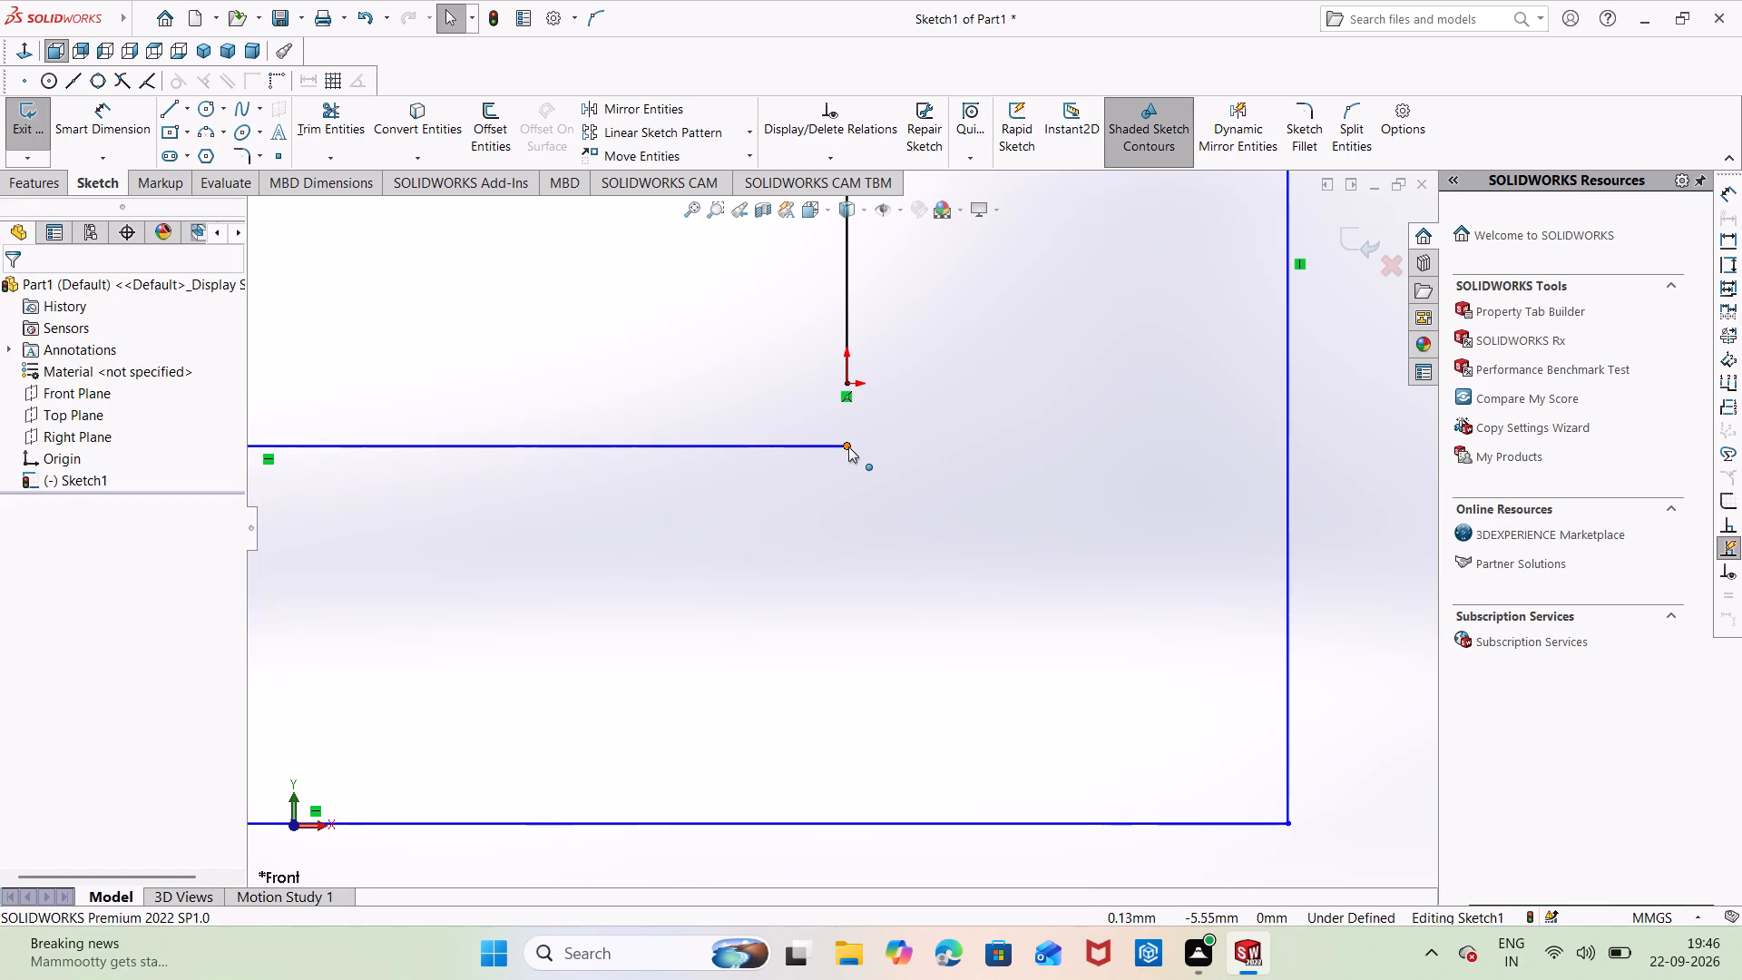
# Attach the free endpoint of the lower arm's inner horizontal edge to the origin to close the profile.
pyautogui.moveTo(848, 445); pyautogui.dragTo(849, 407)
pyautogui.click(849, 380)
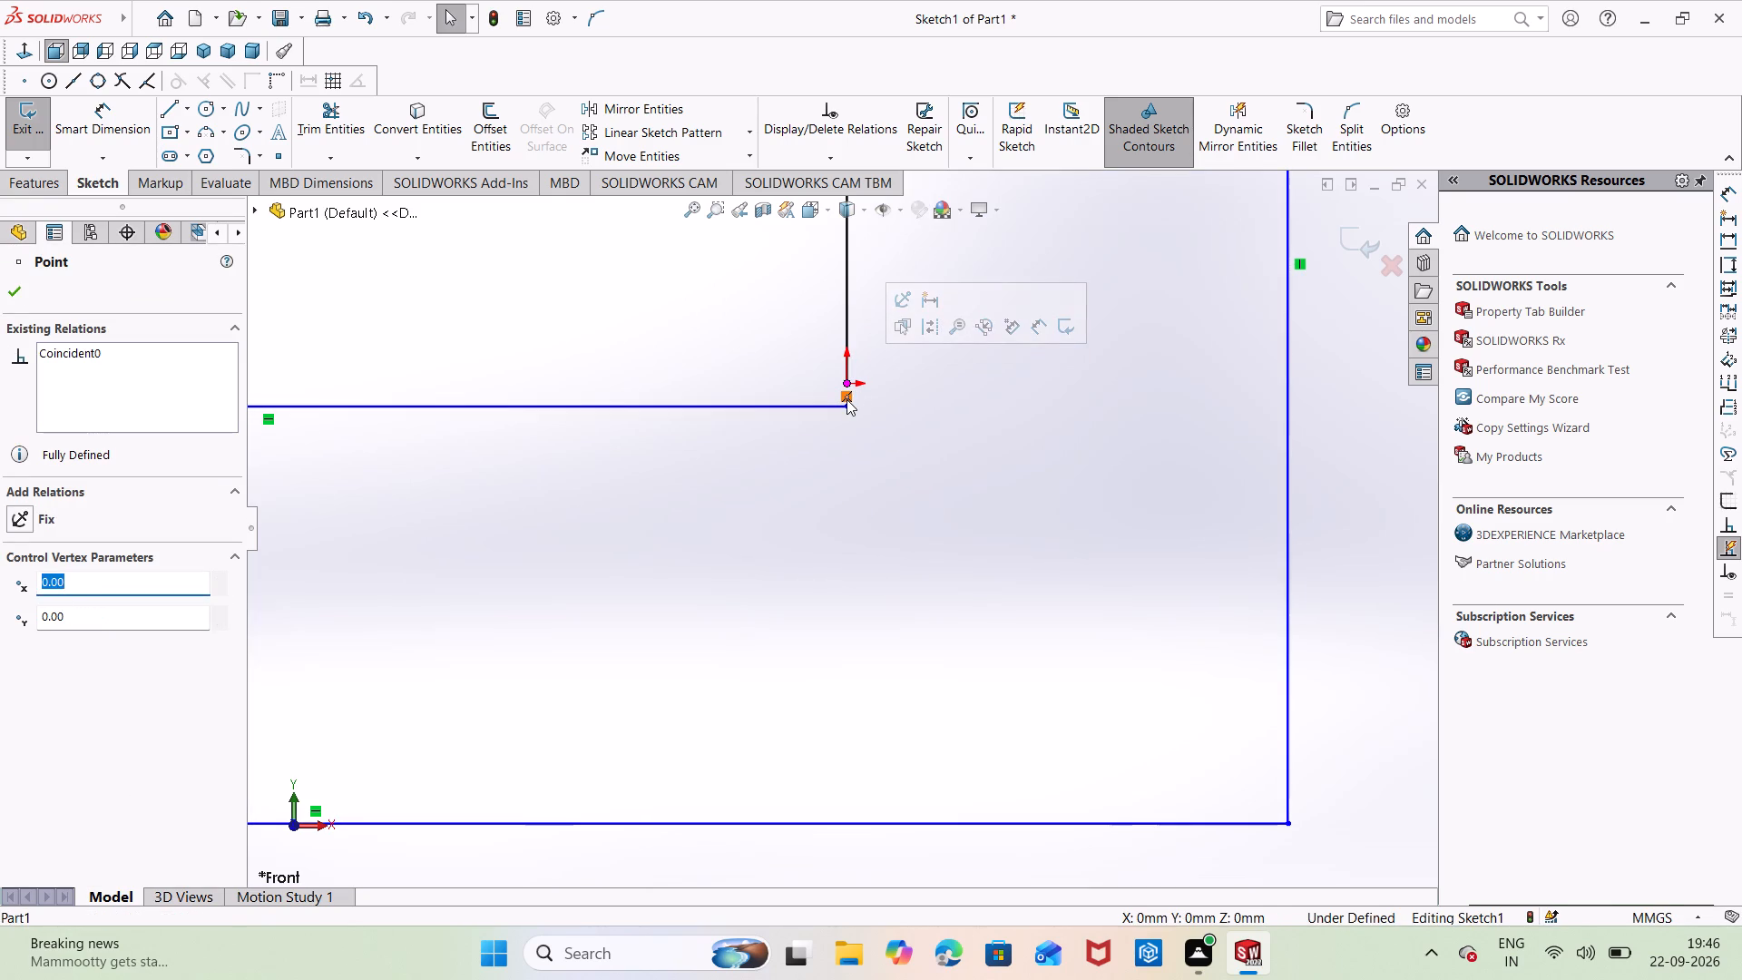
pyautogui.moveTo(847, 407); pyautogui.dragTo(857, 386)
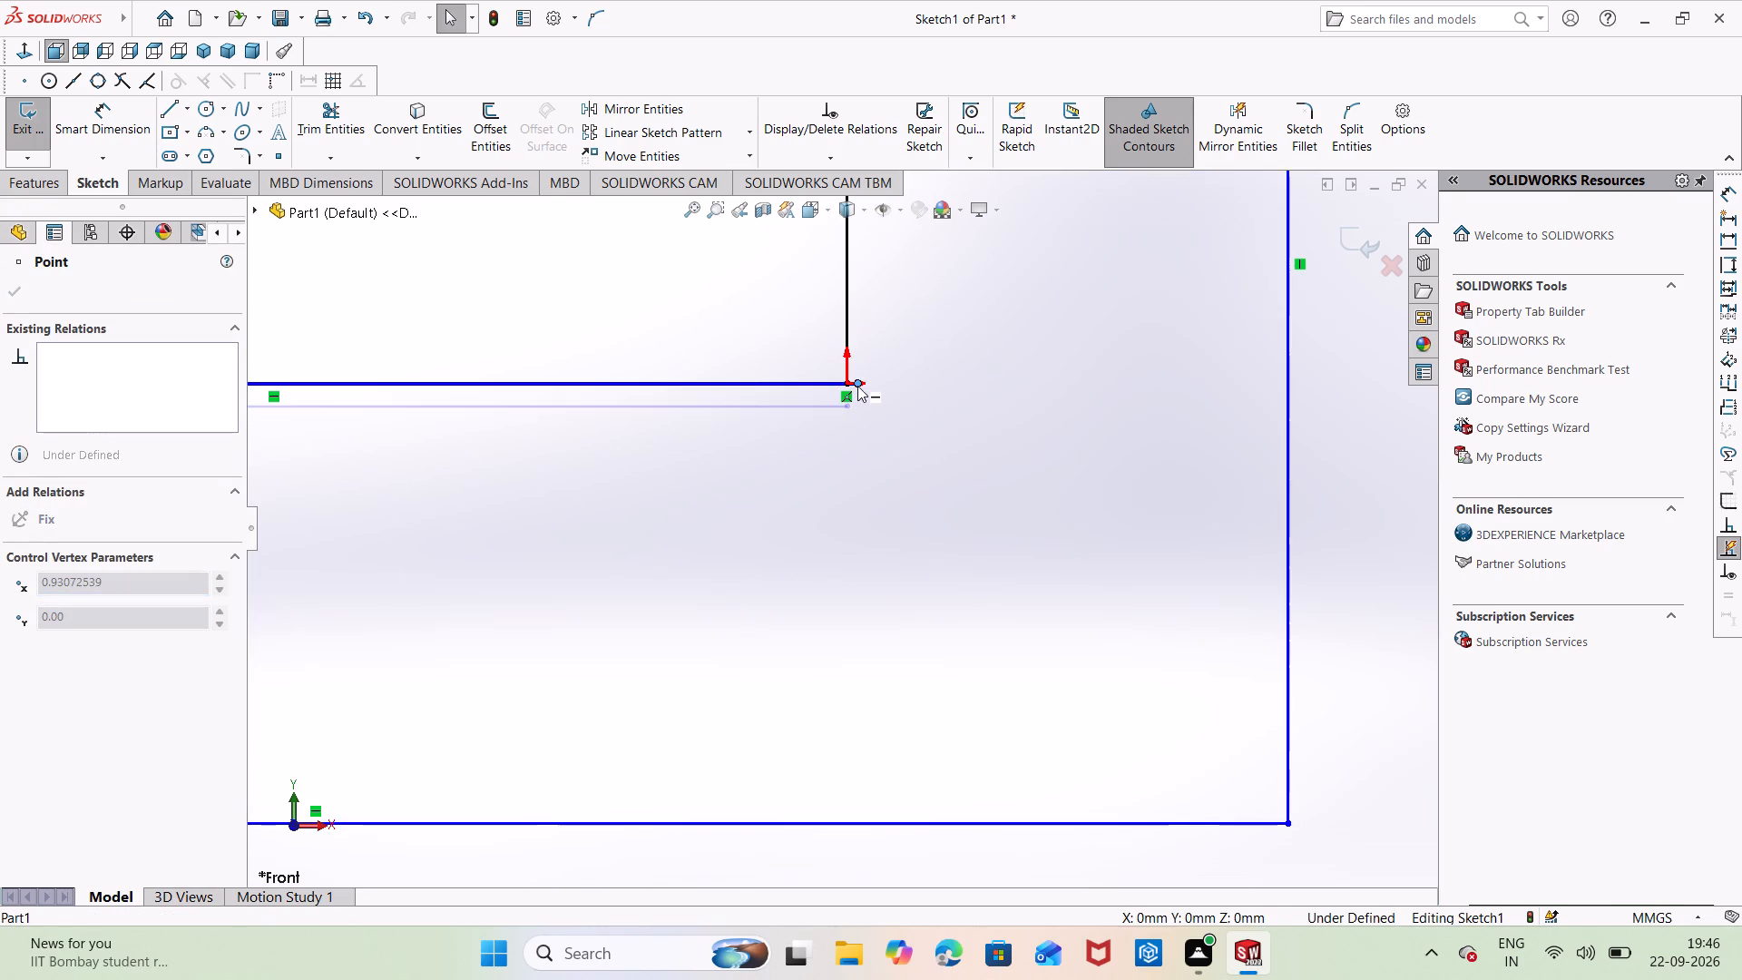
pyautogui.moveTo(857, 386); pyautogui.dragTo(850, 386)
# Raise the top edge of the lower arm's end step to about 14 mm above the inner horizontal edge.
pyautogui.scroll(1, 991, 380)
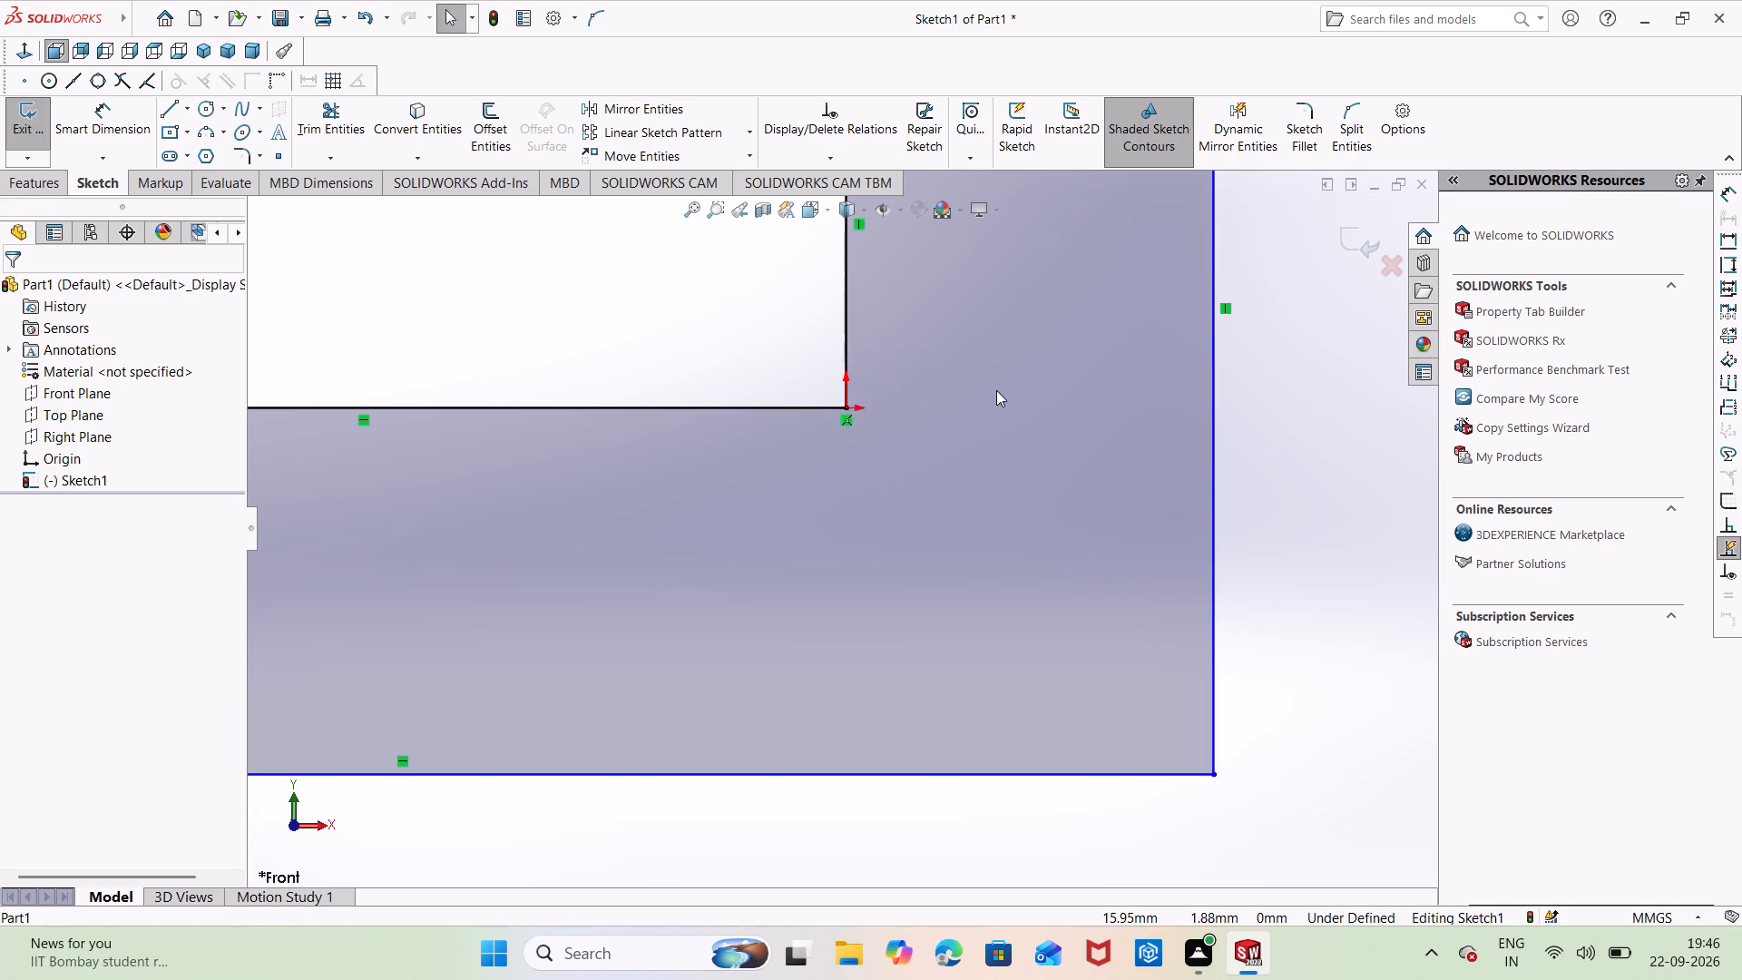
pyautogui.scroll(-3, 996, 391)
pyautogui.scroll(9, 996, 391)
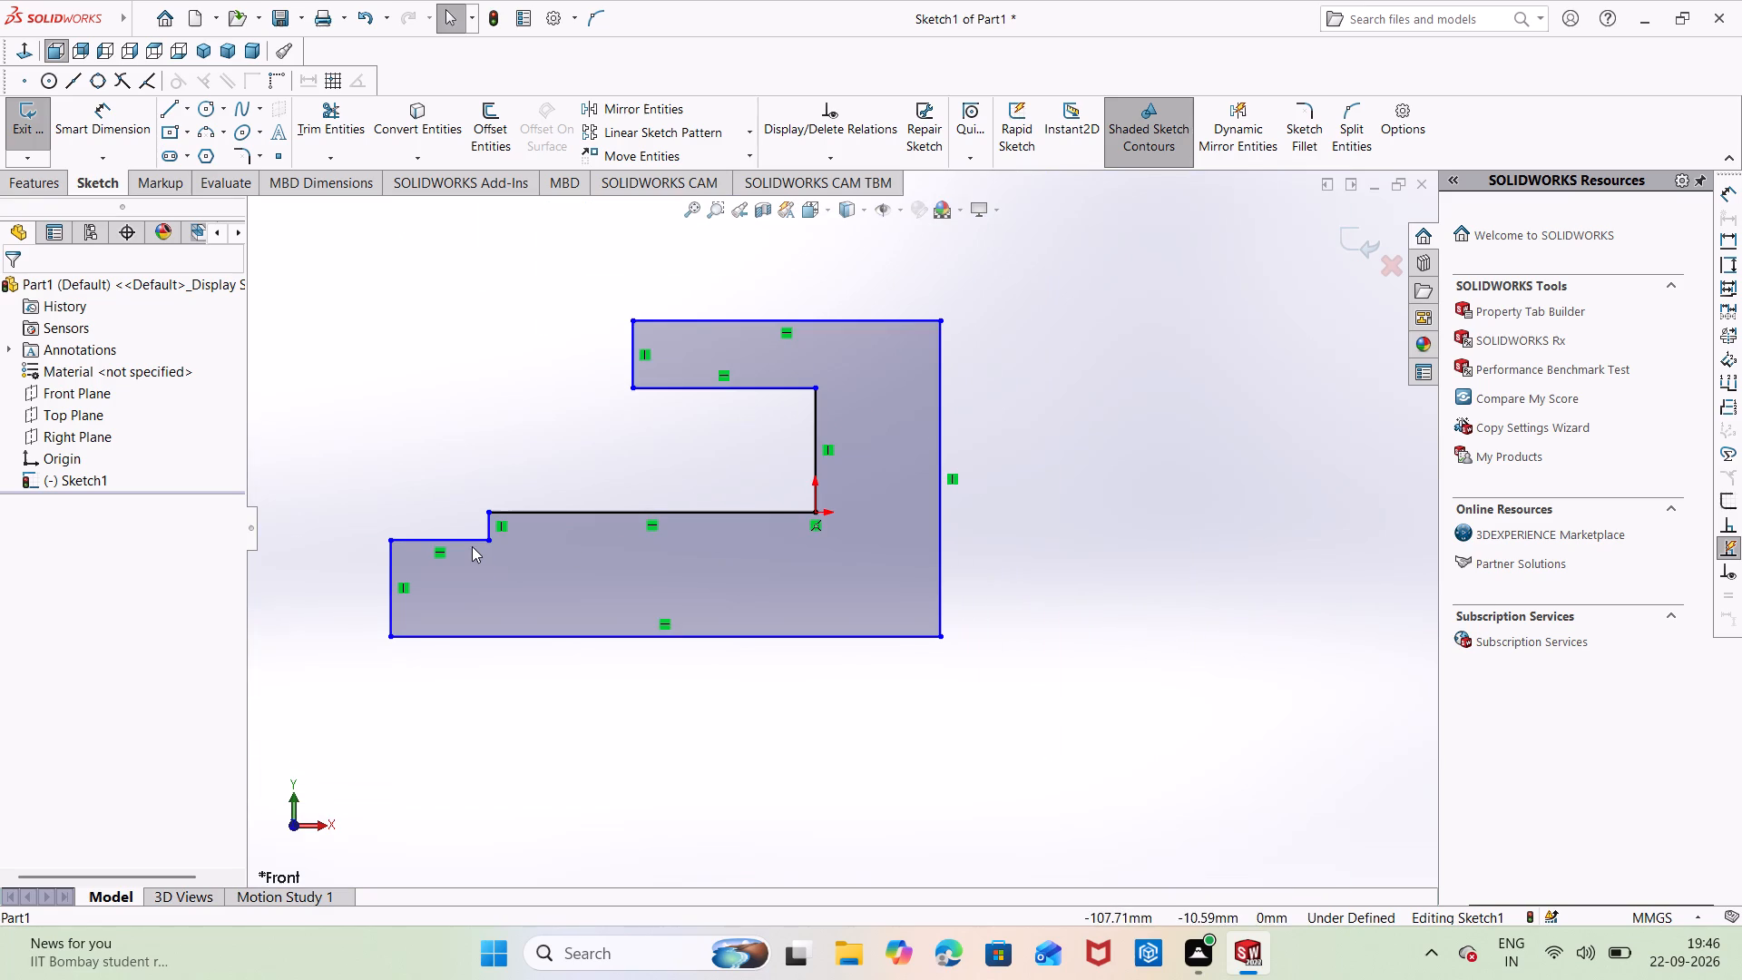
pyautogui.moveTo(469, 543); pyautogui.dragTo(479, 469)
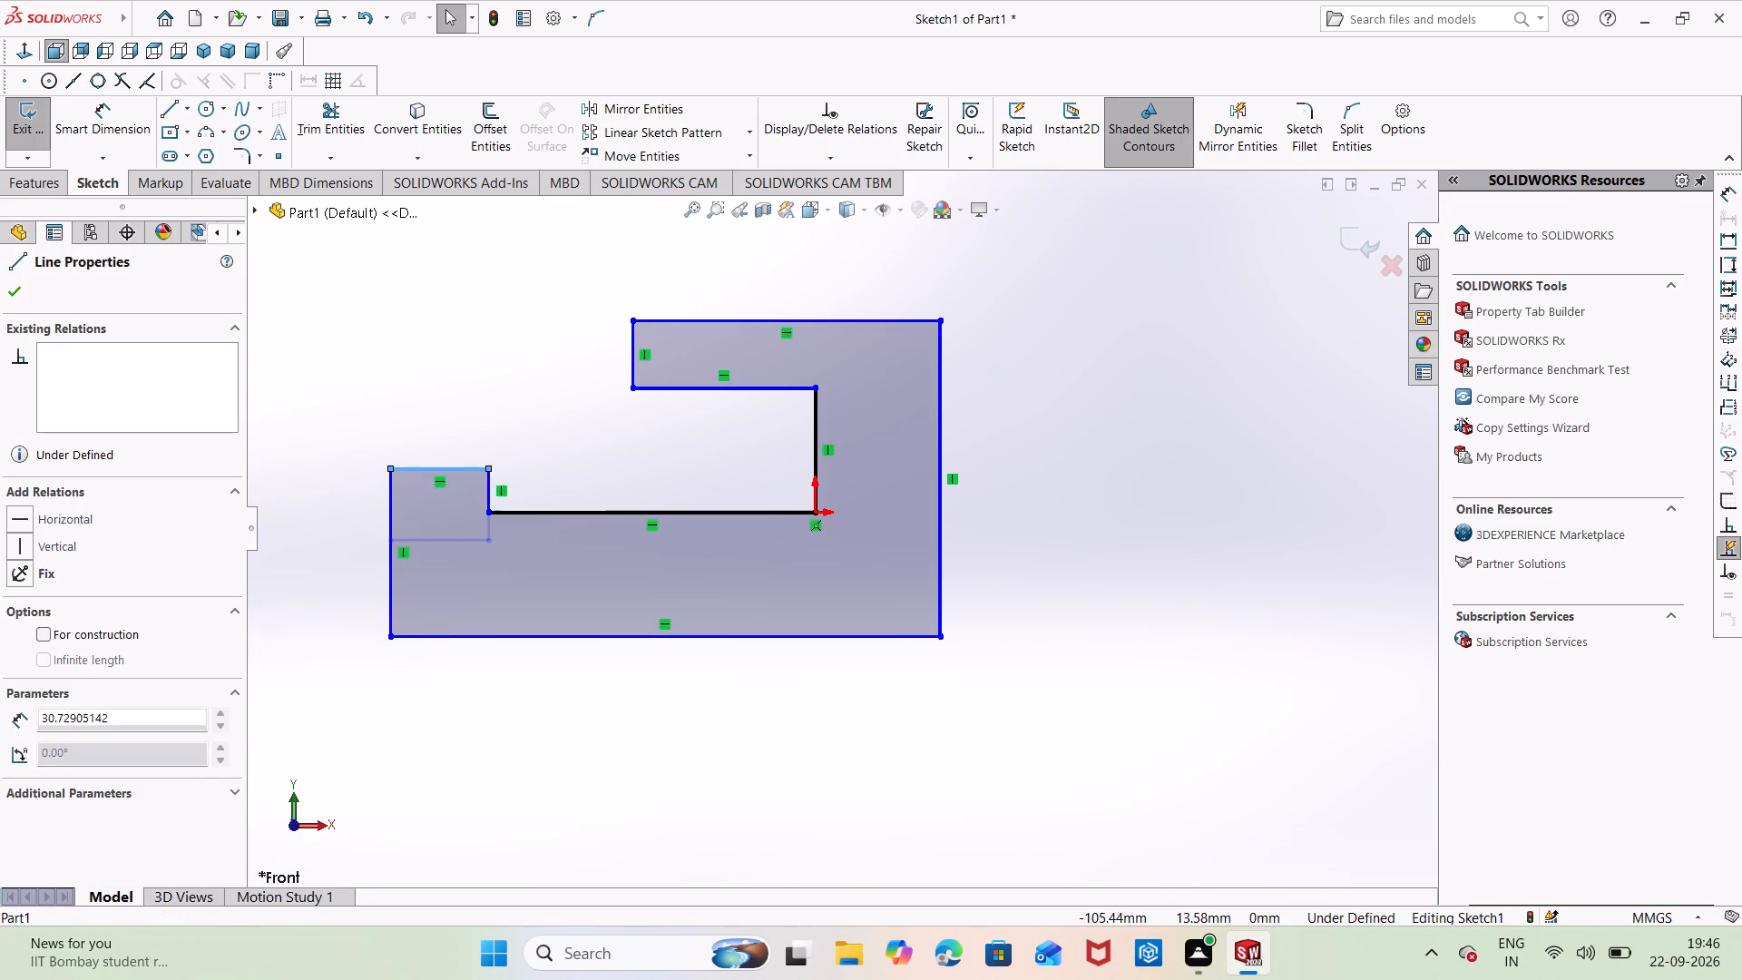
pyautogui.click(1166, 450)
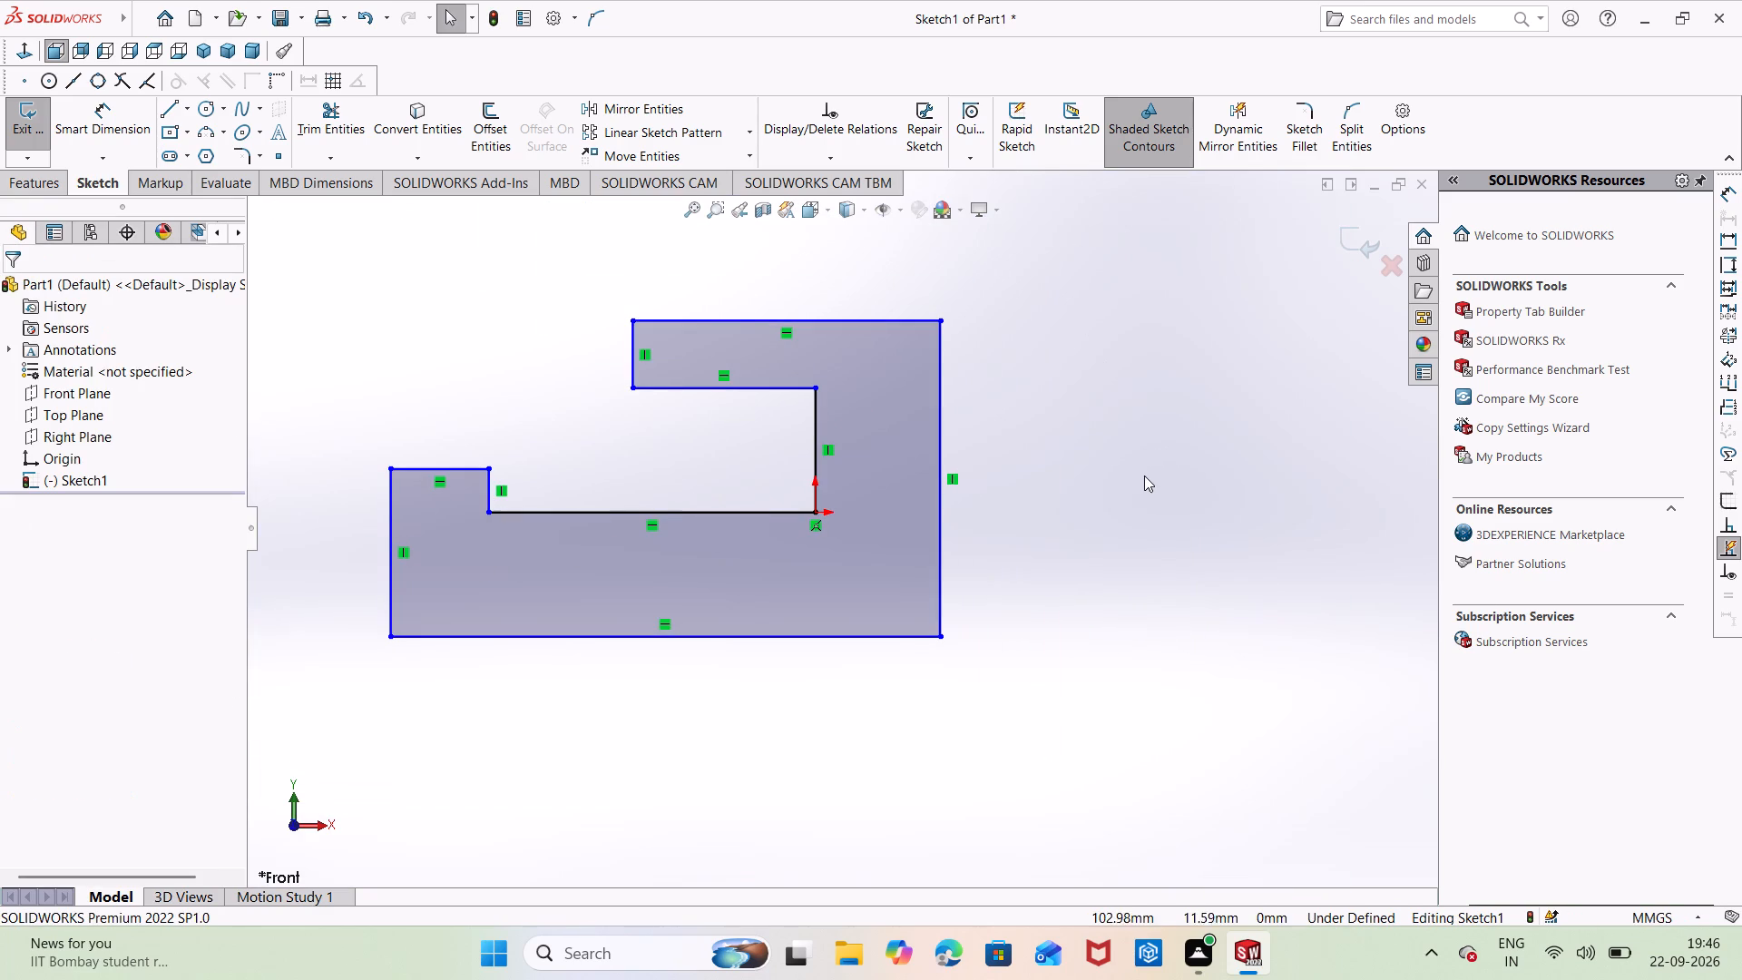
# Dimension the inner vertical edge that rises from the origin at 10 mm.
pyautogui.moveTo(1146, 476); pyautogui.dragTo(1160, 385, button='right')
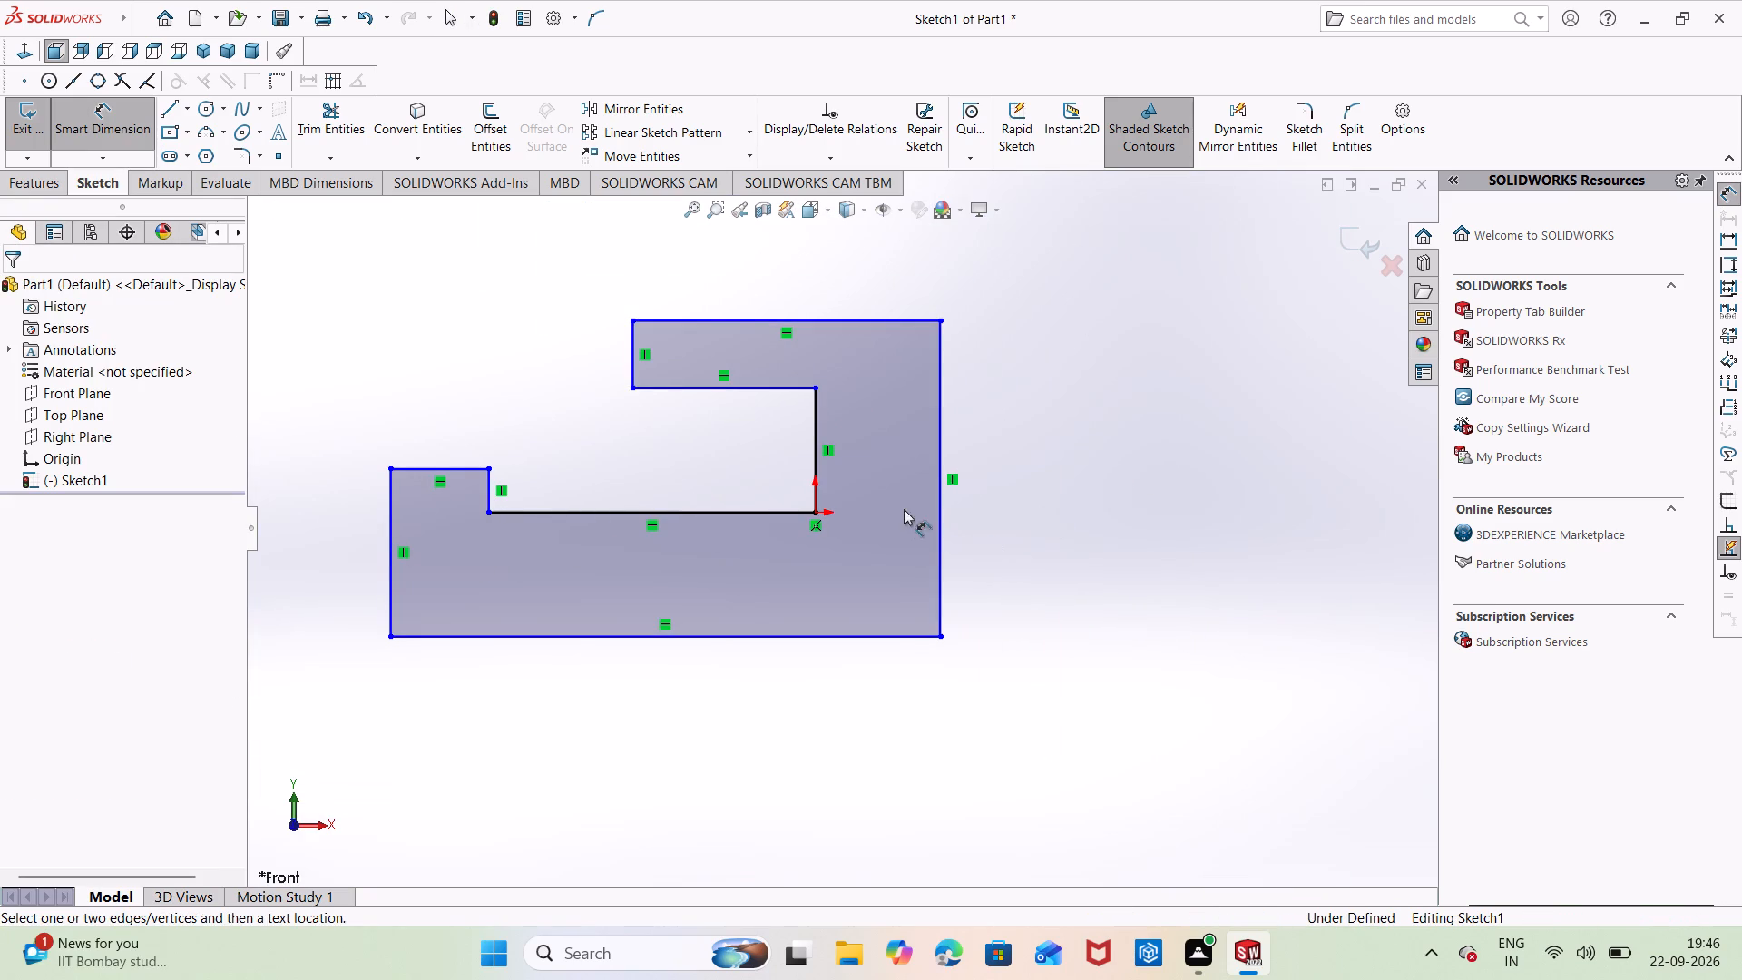
pyautogui.click(817, 426)
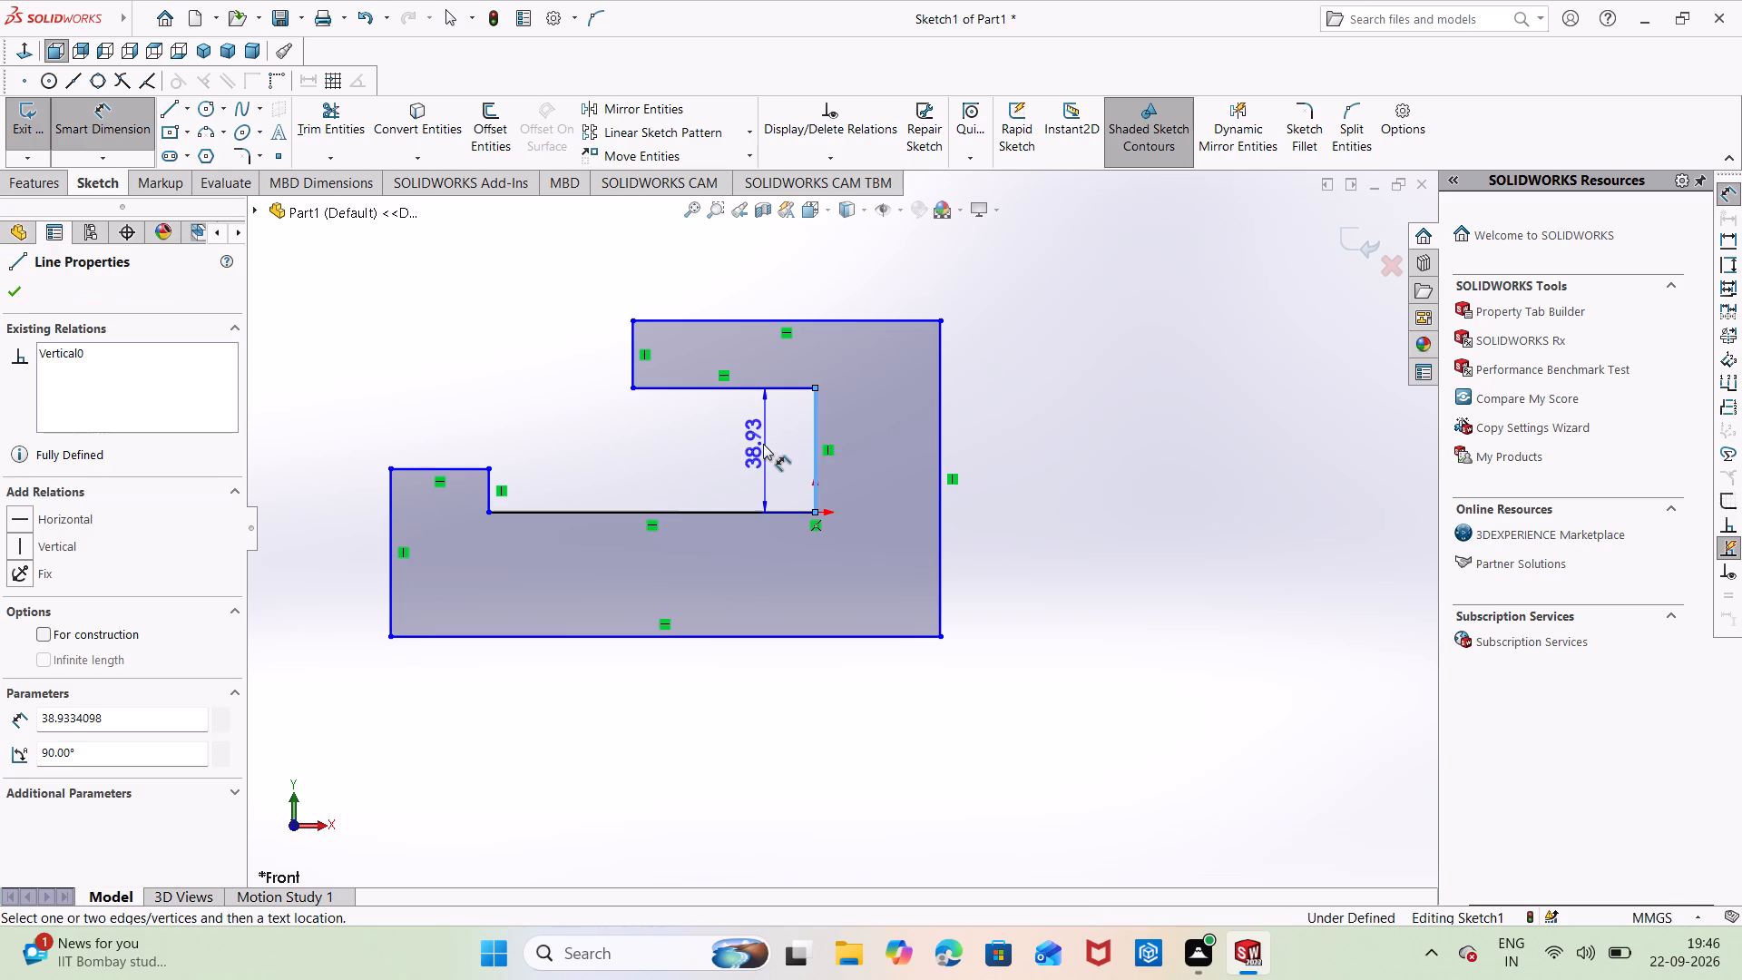
pyautogui.click(763, 470)
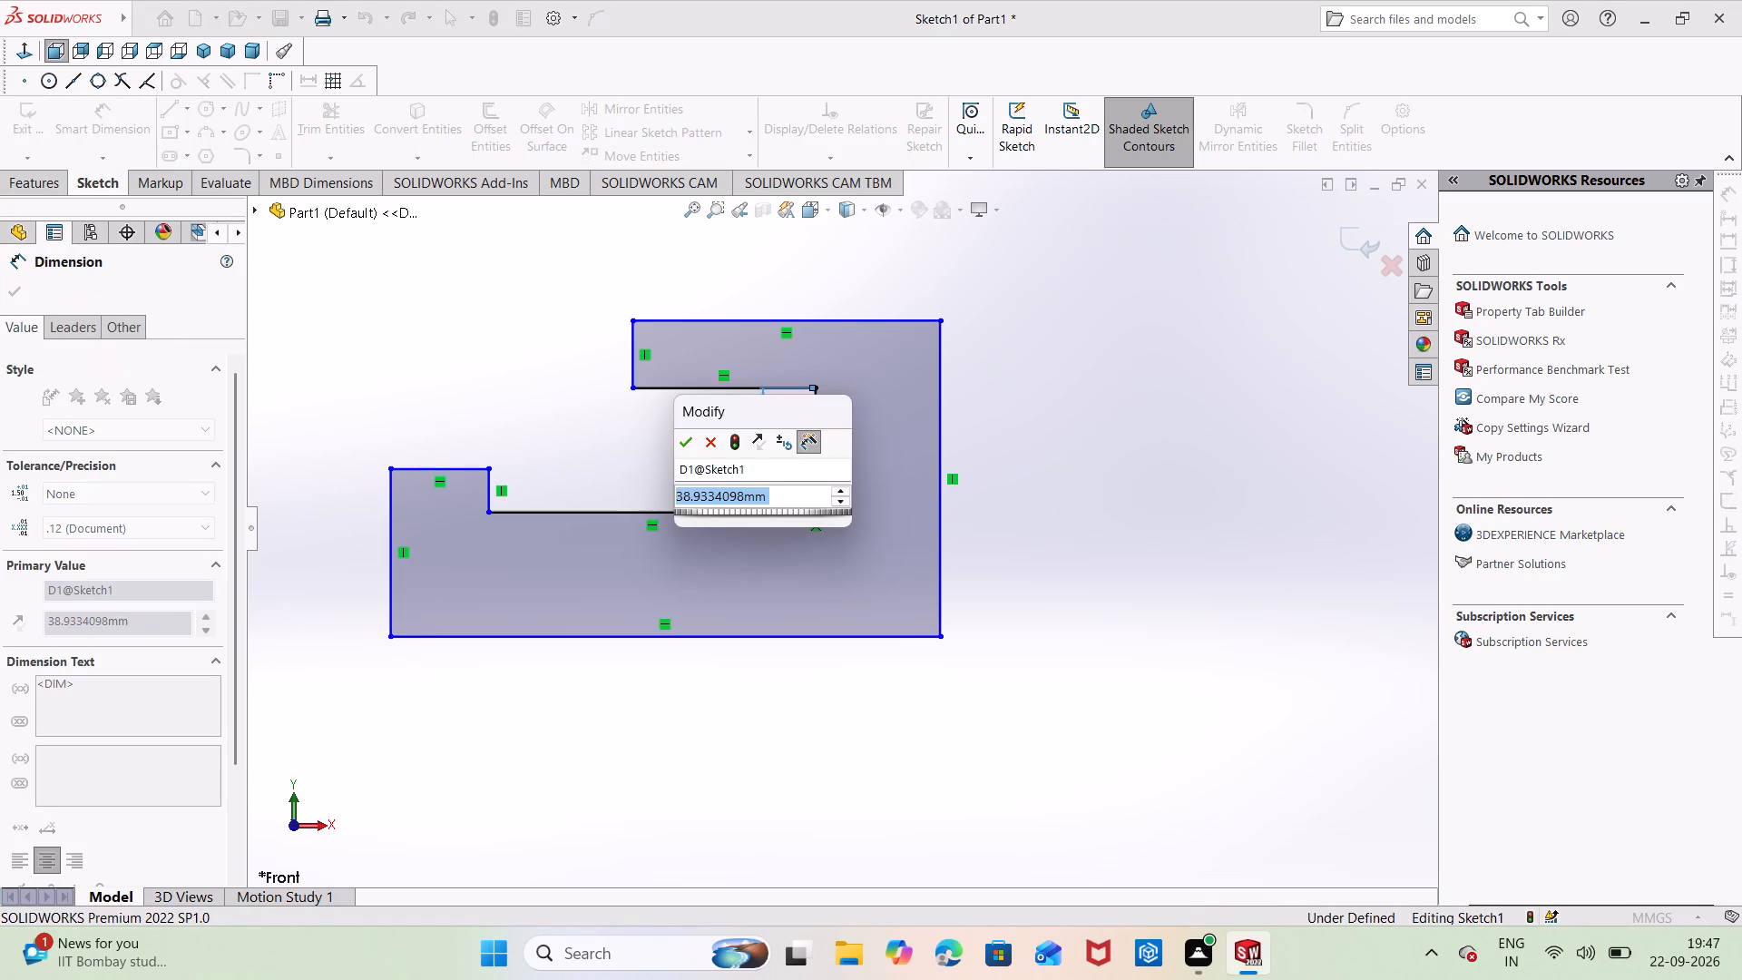
pyautogui.press('BackSpace')
pyautogui.write('10')
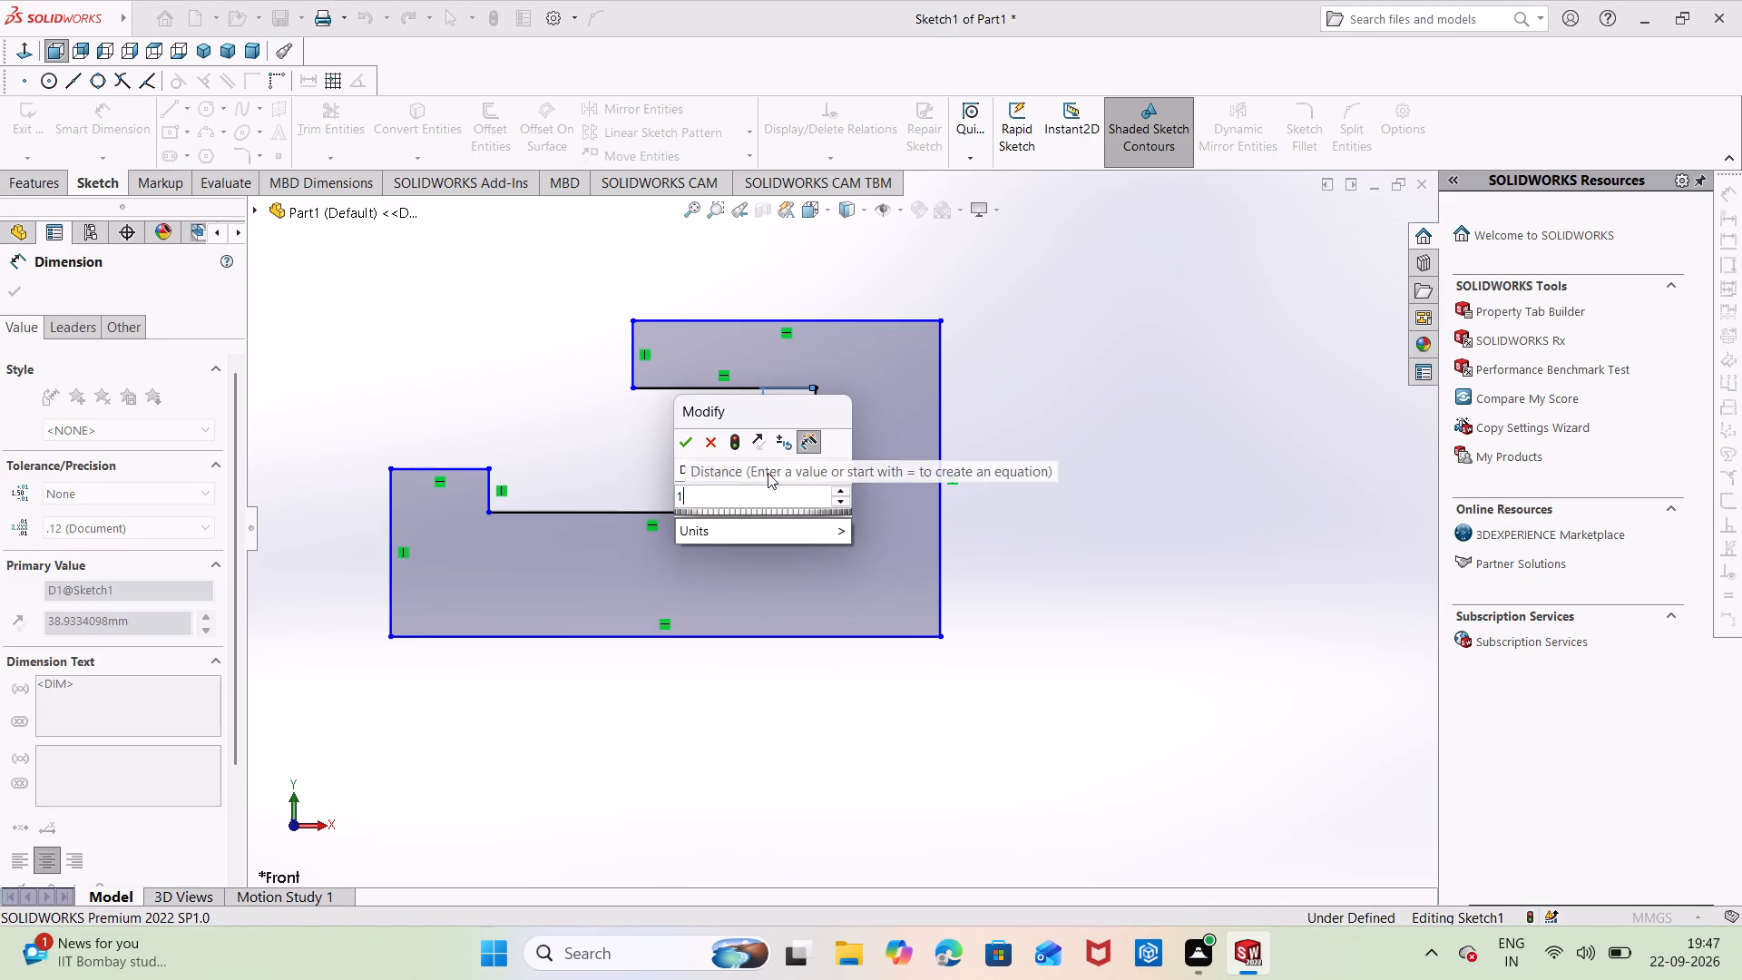
pyautogui.press('Return')
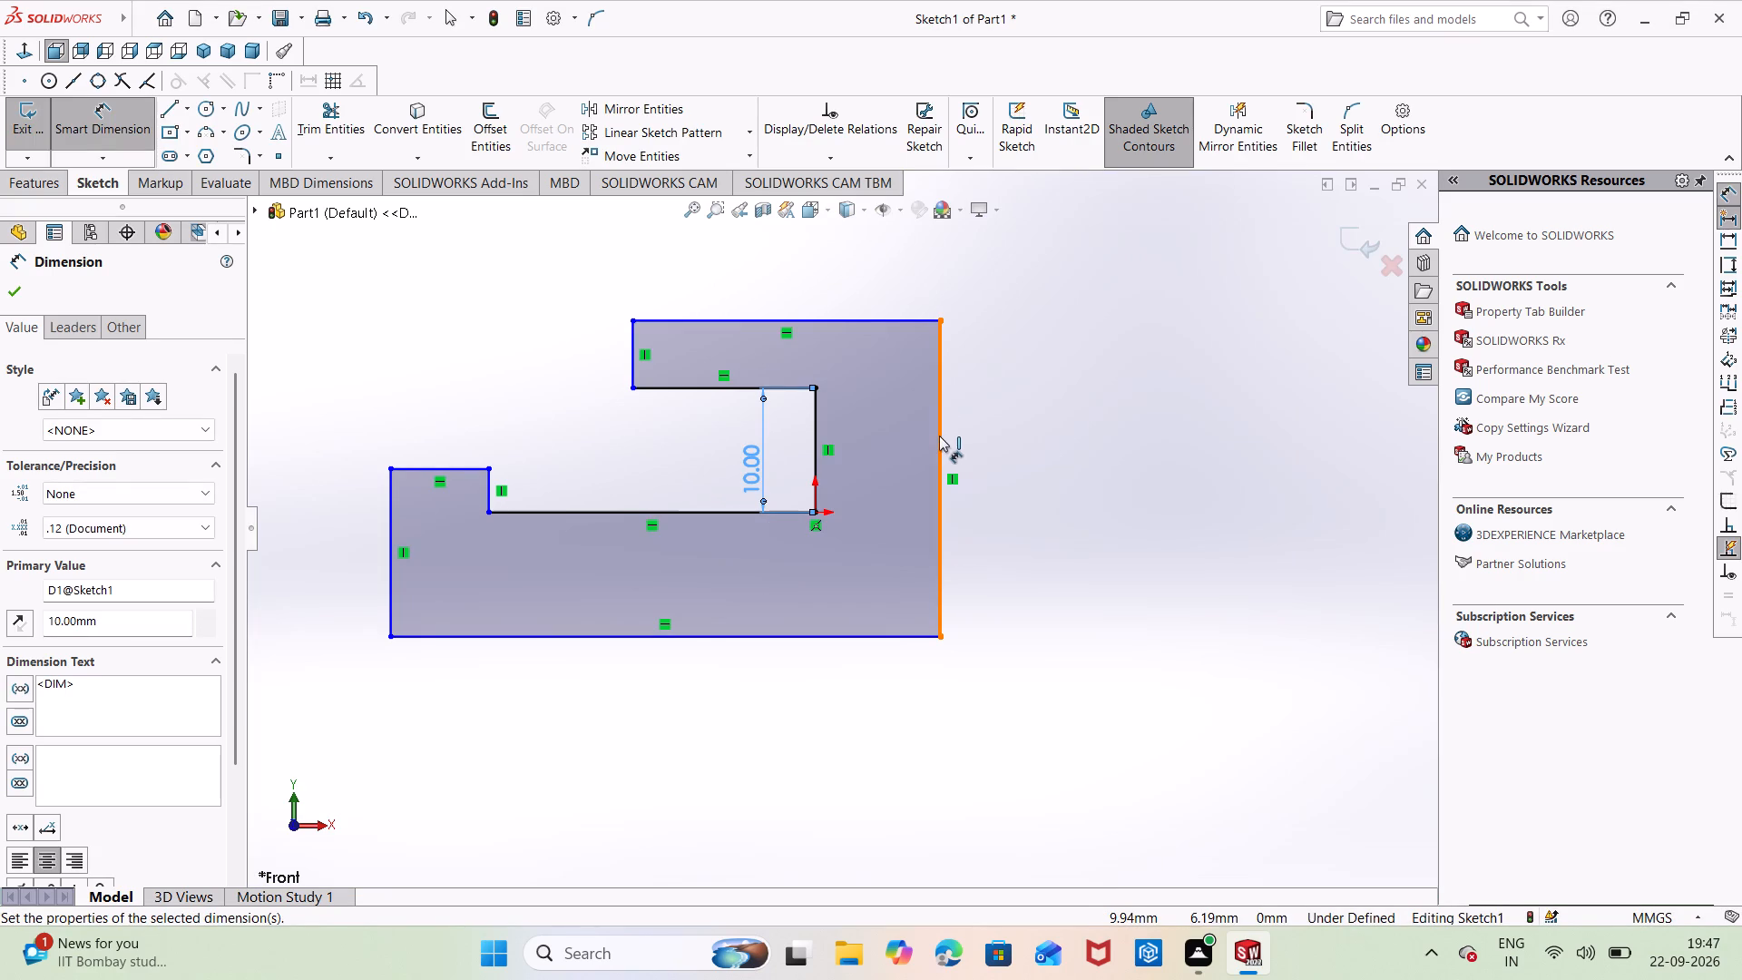
# Dimension the profile's long outer vertical edge at 30 mm.
pyautogui.click(939, 436)
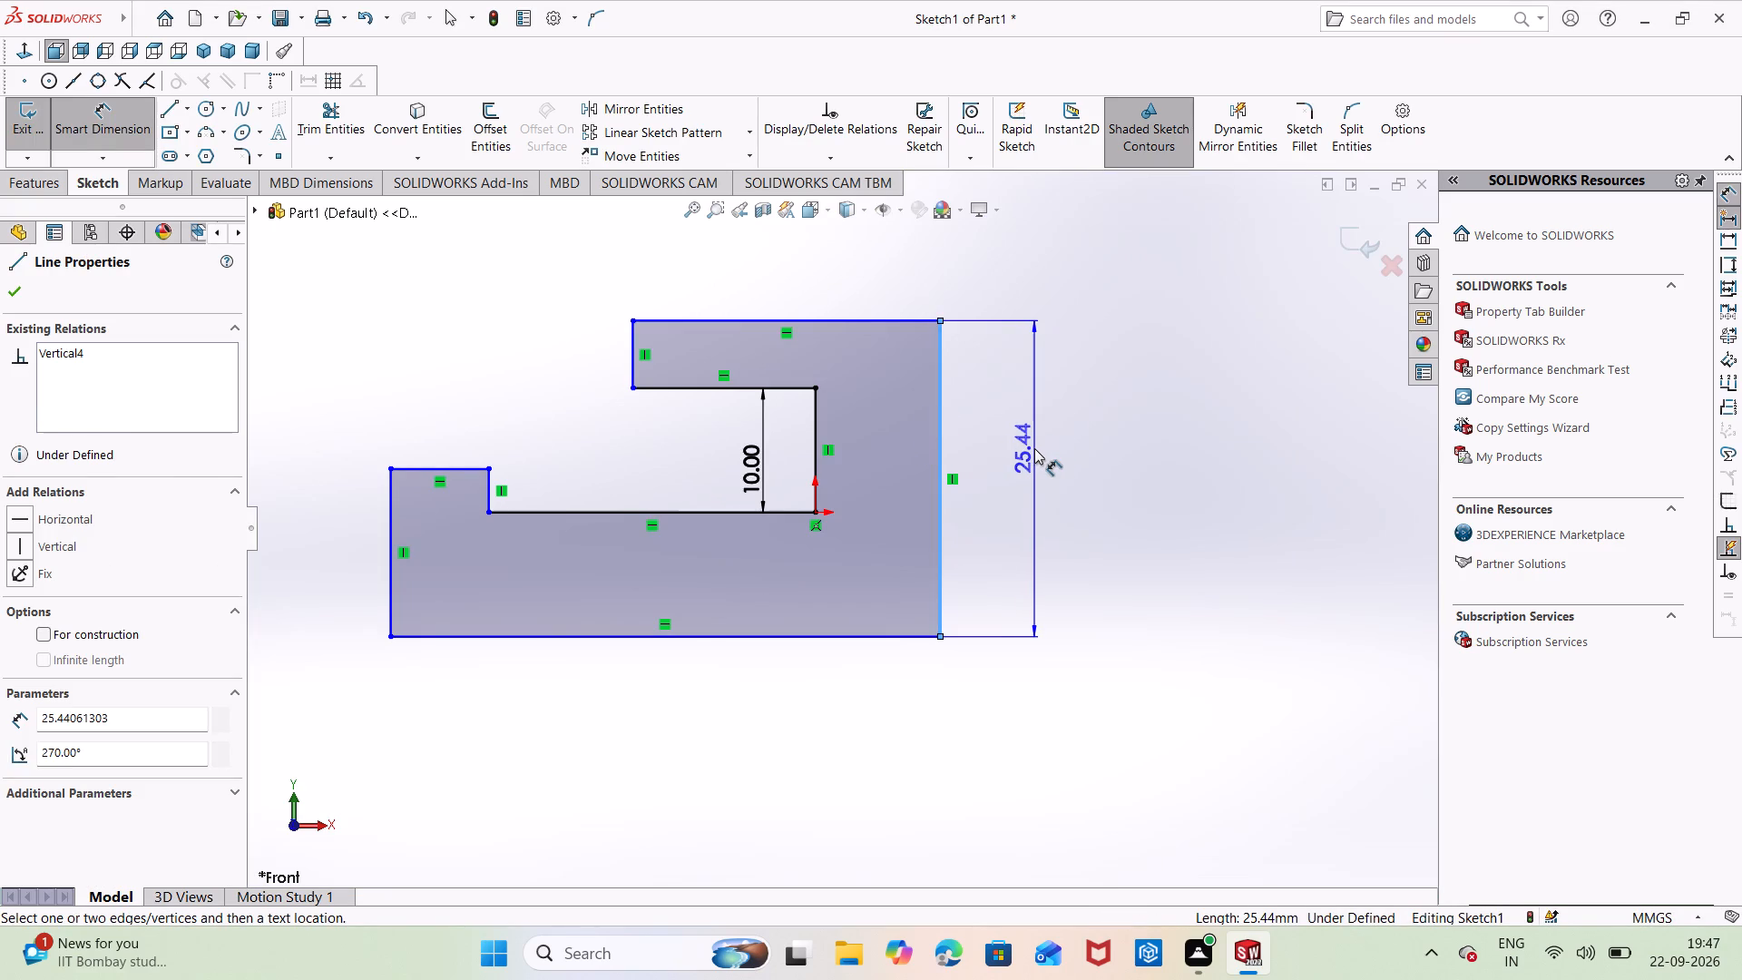
pyautogui.click(1034, 448)
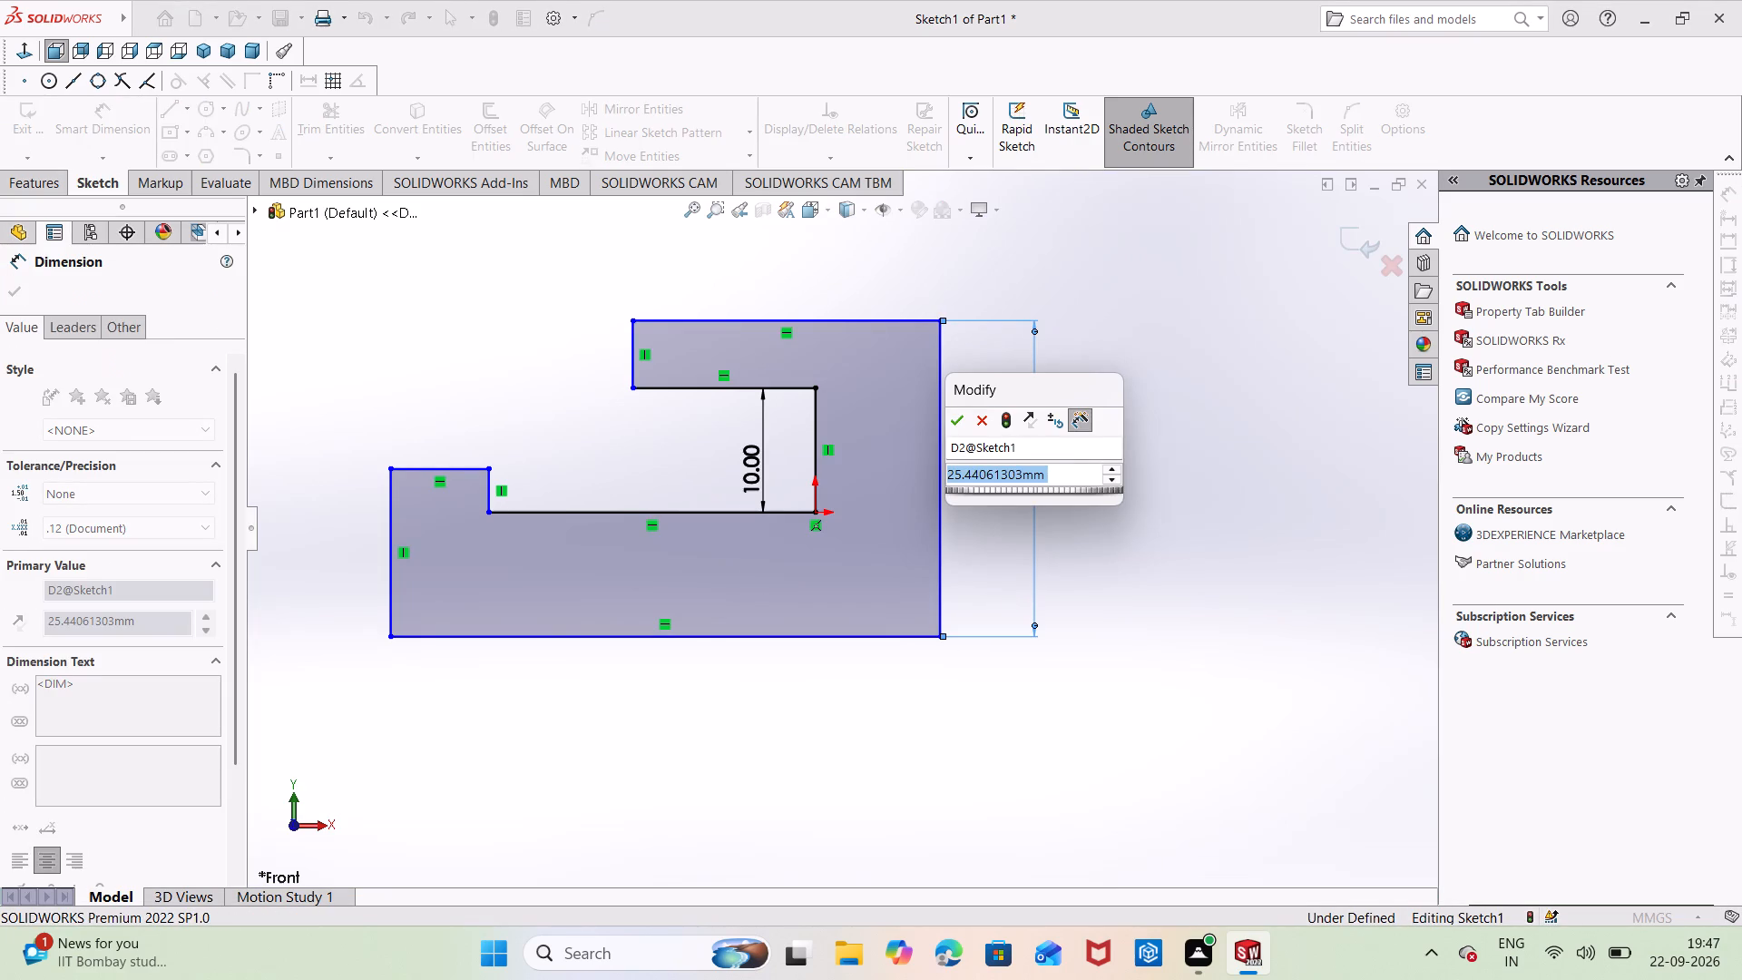
pyautogui.press('BackSpace')
pyautogui.write('30')
pyautogui.press('Return')
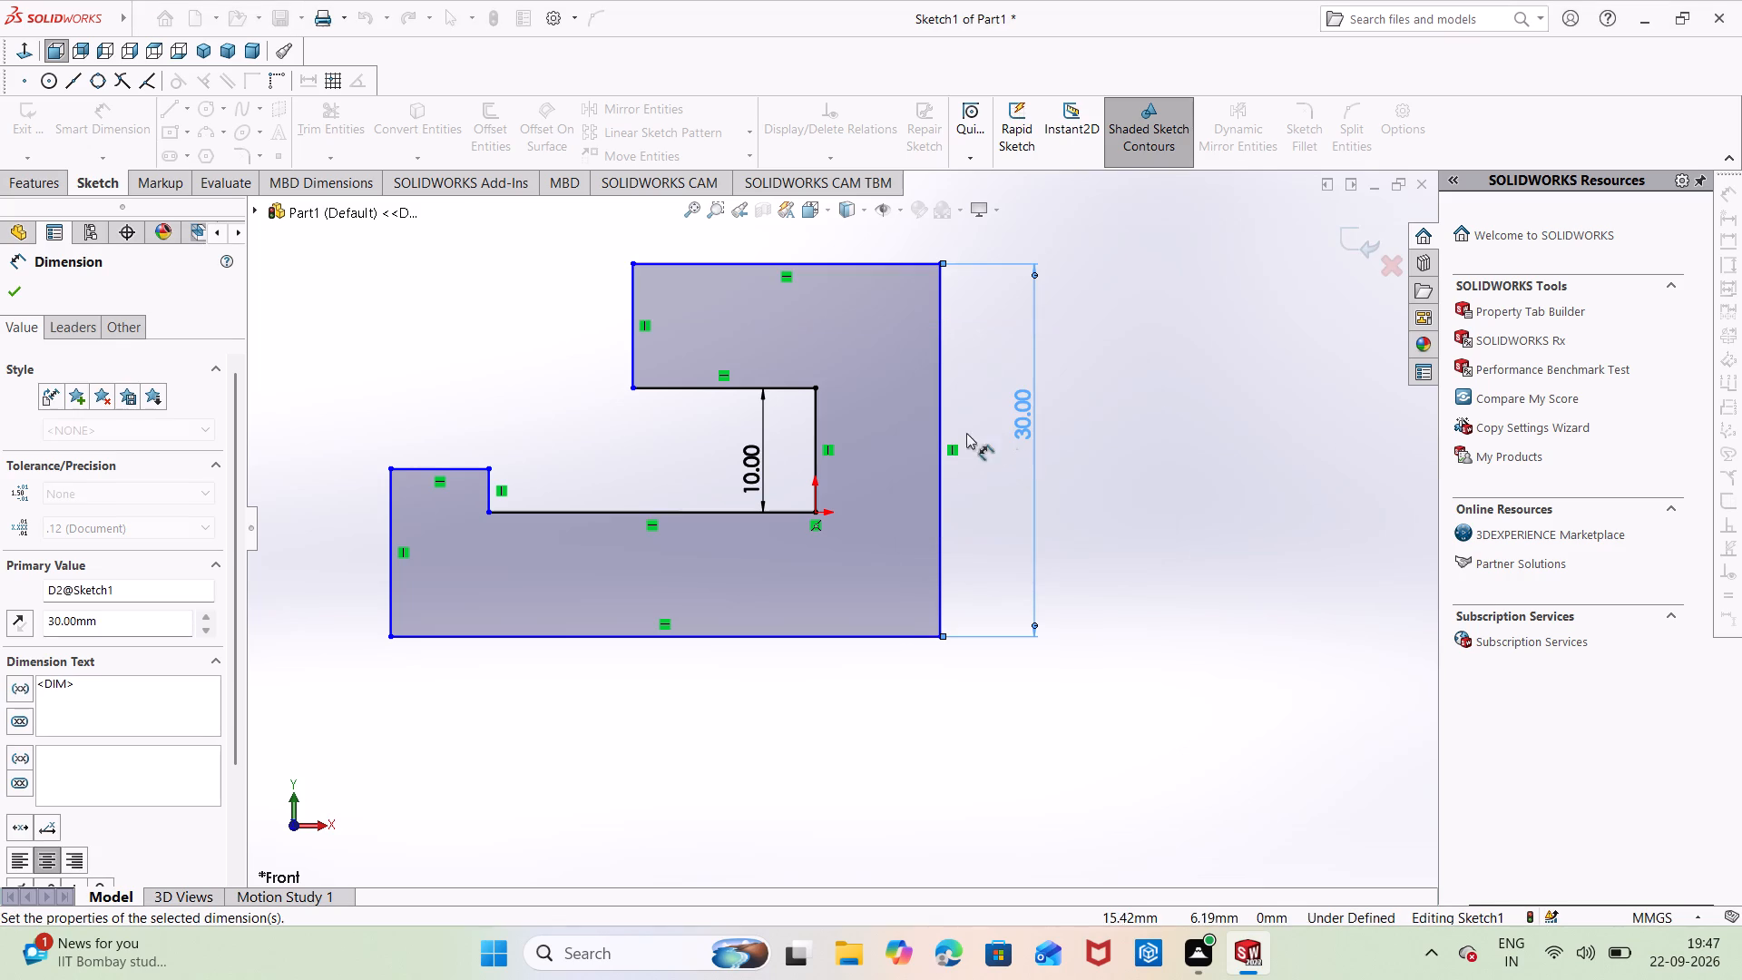
# Dimension the top horizontal edge of the upper arm at 30 mm.
pyautogui.click(817, 269)
pyautogui.click(826, 240)
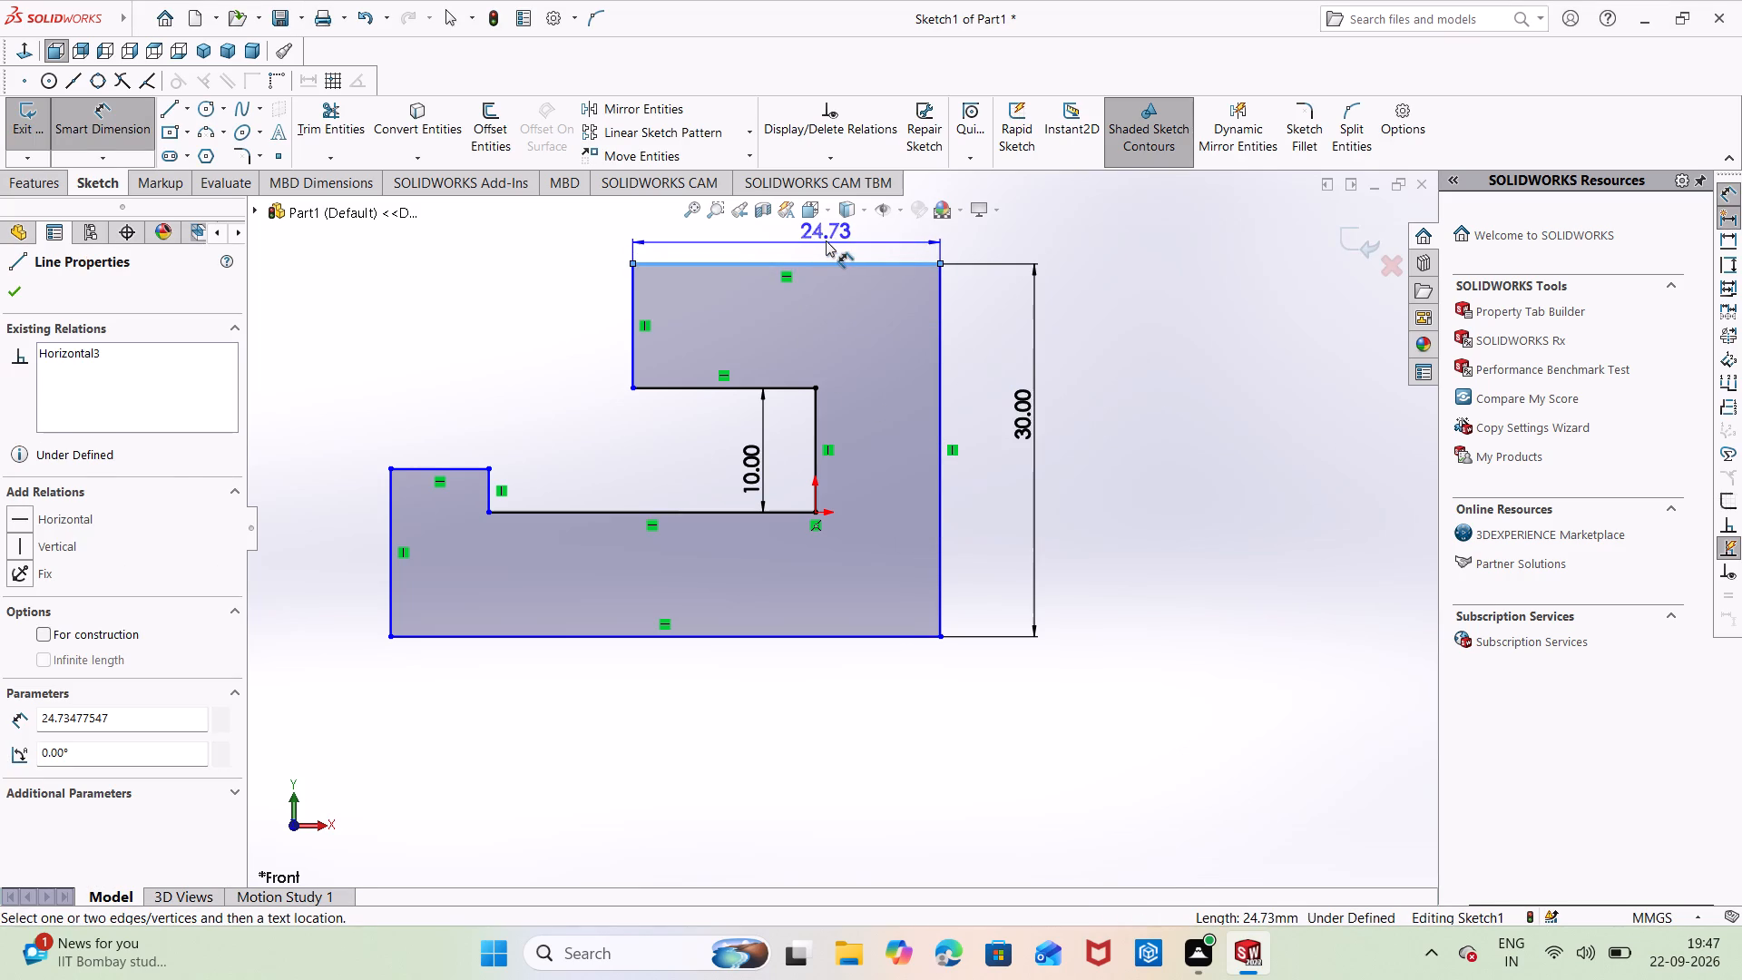
pyautogui.press('BackSpace')
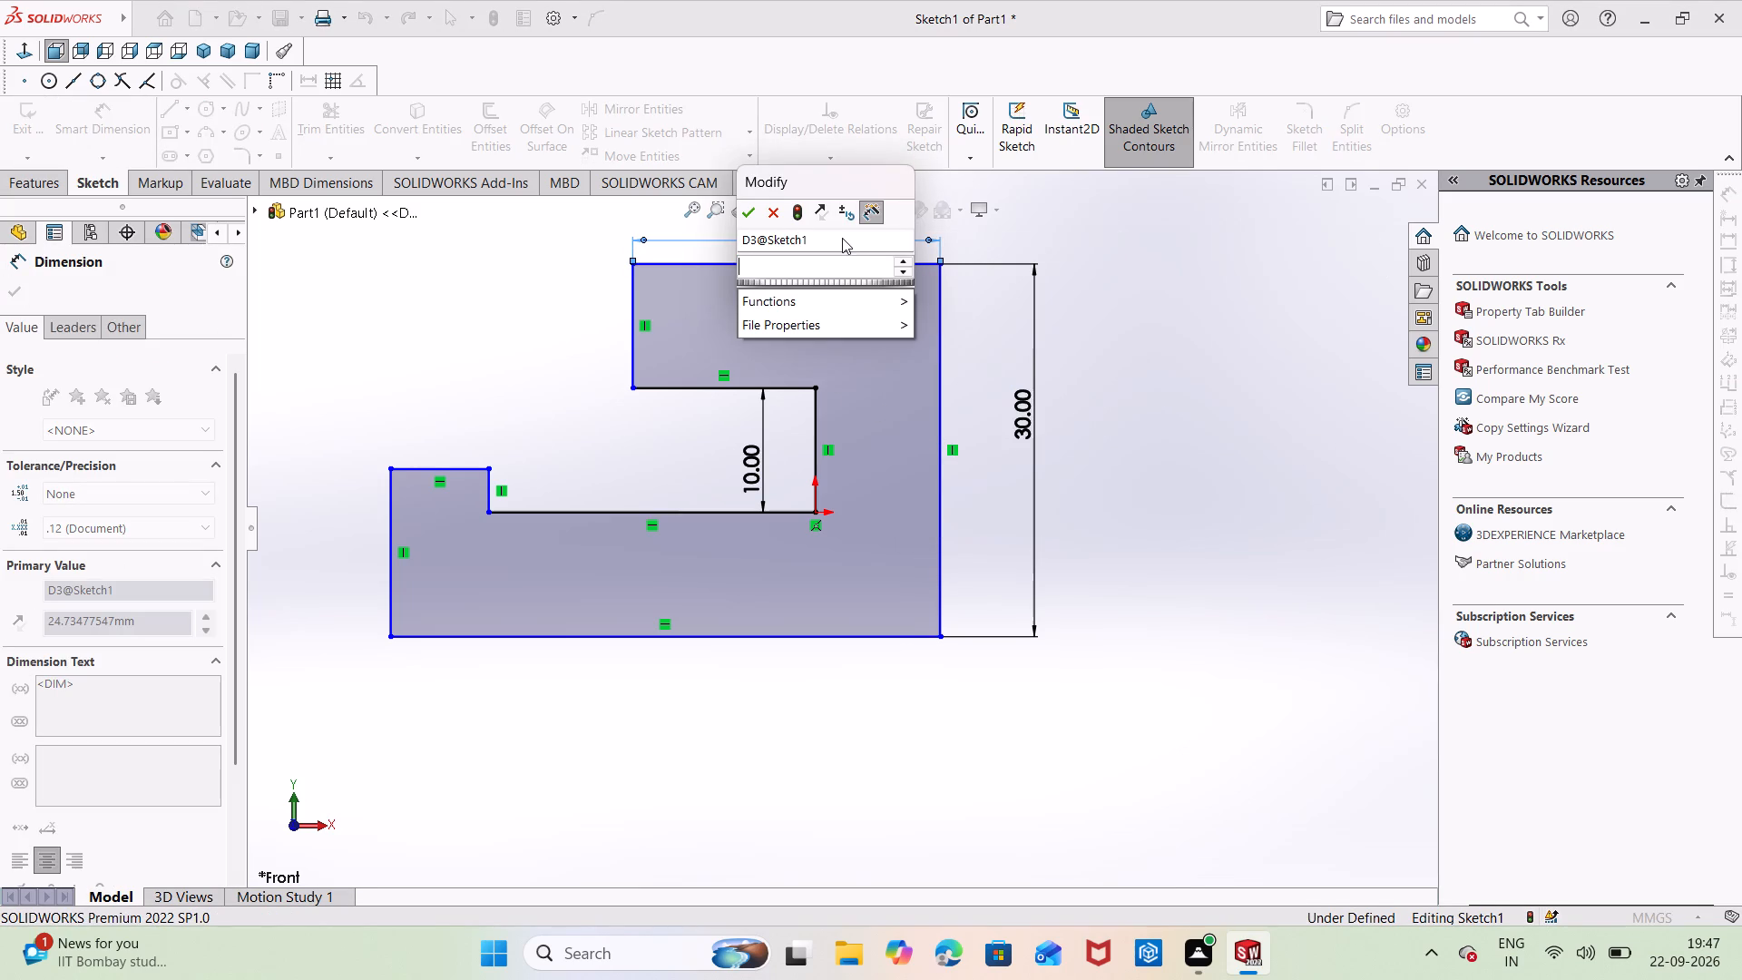
pyautogui.write('30')
pyautogui.press('Return')
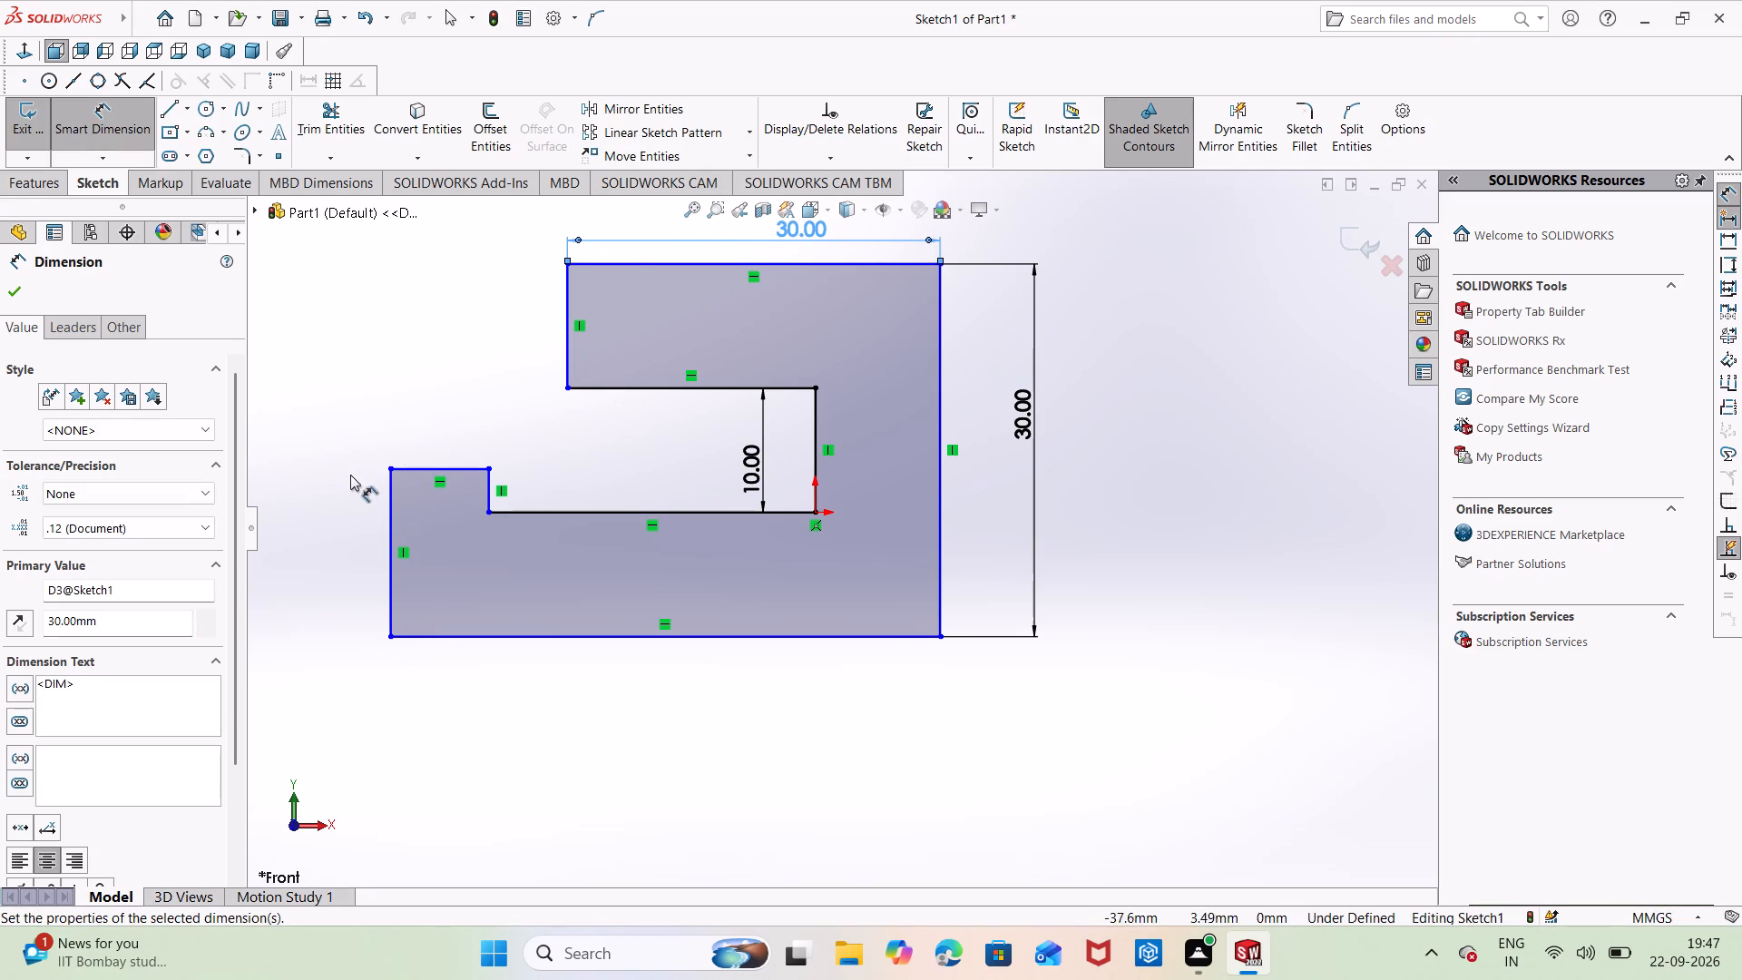
# Dimension the vertical end edge of the lower arm at 13 mm.
pyautogui.click(387, 538)
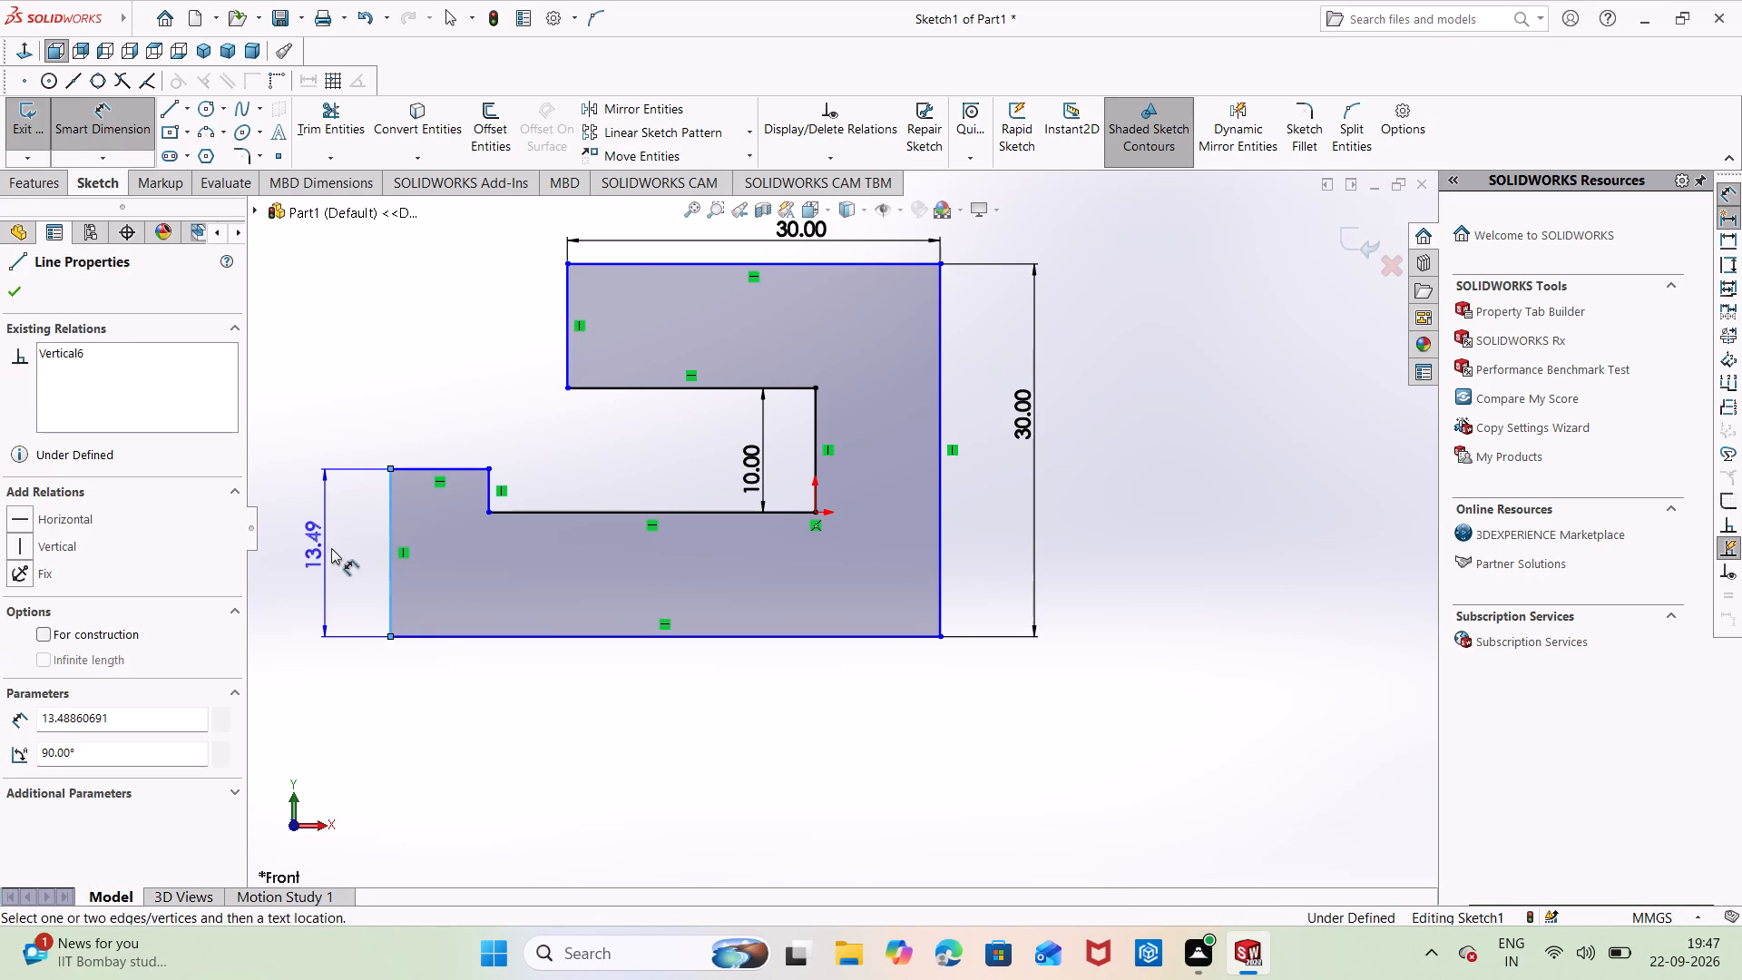
pyautogui.click(331, 549)
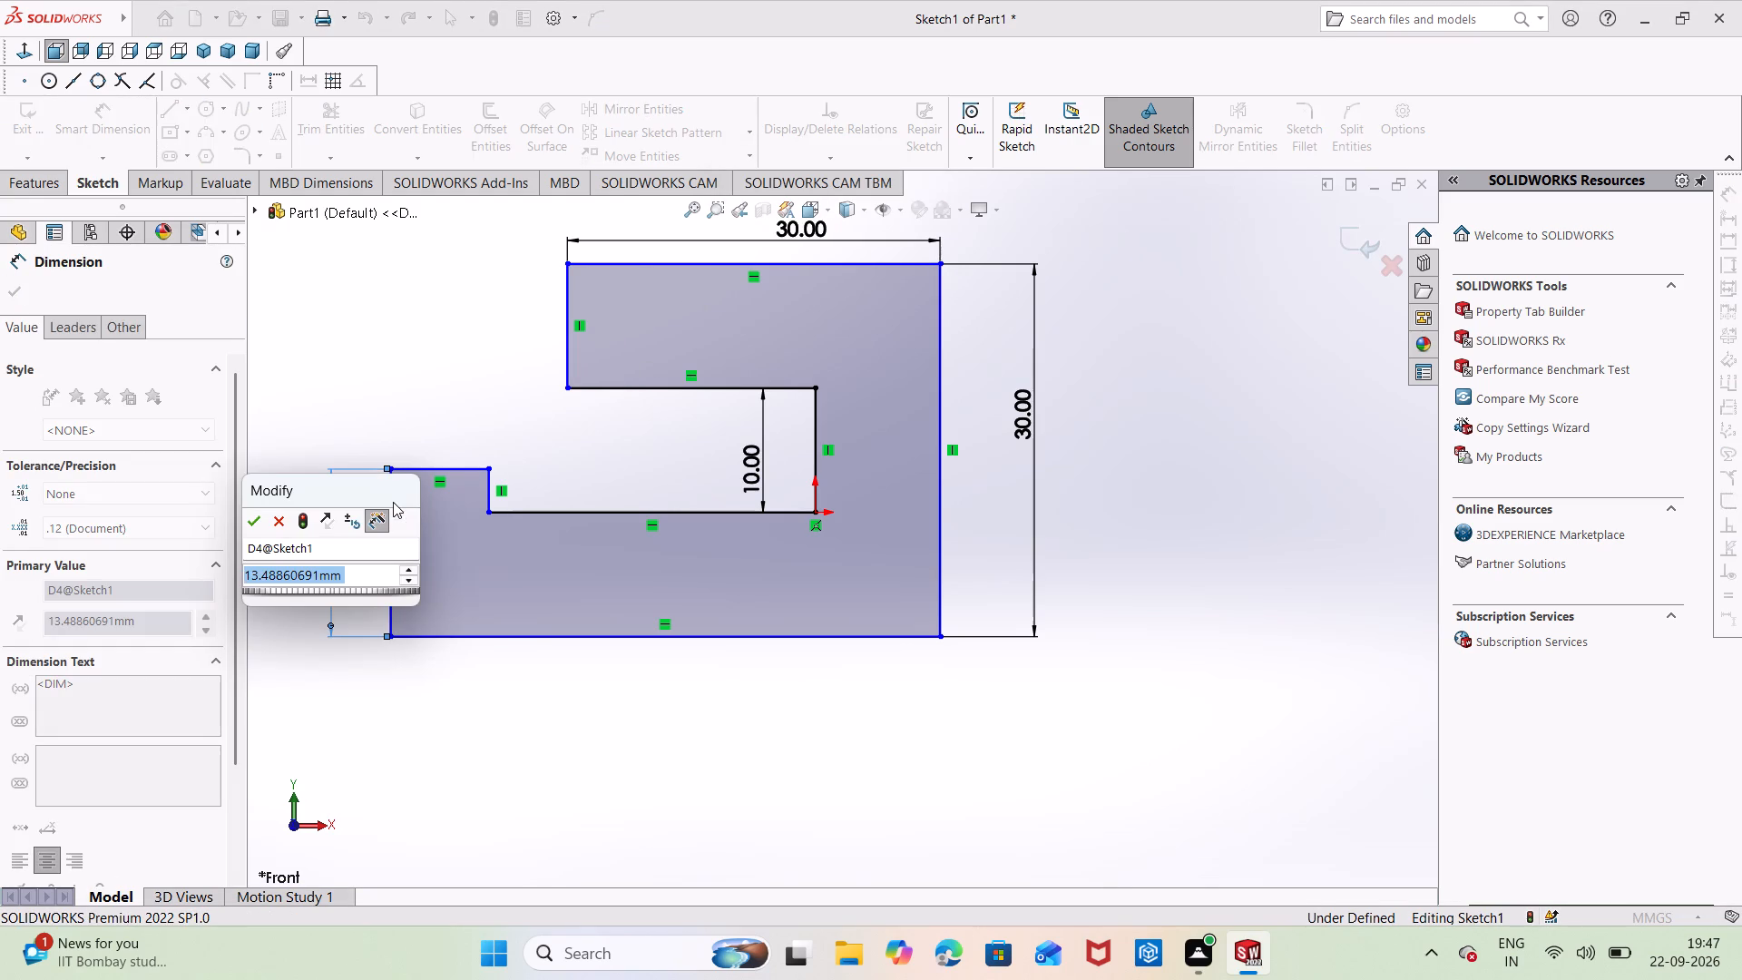
pyautogui.press('BackSpace')
pyautogui.write('13')
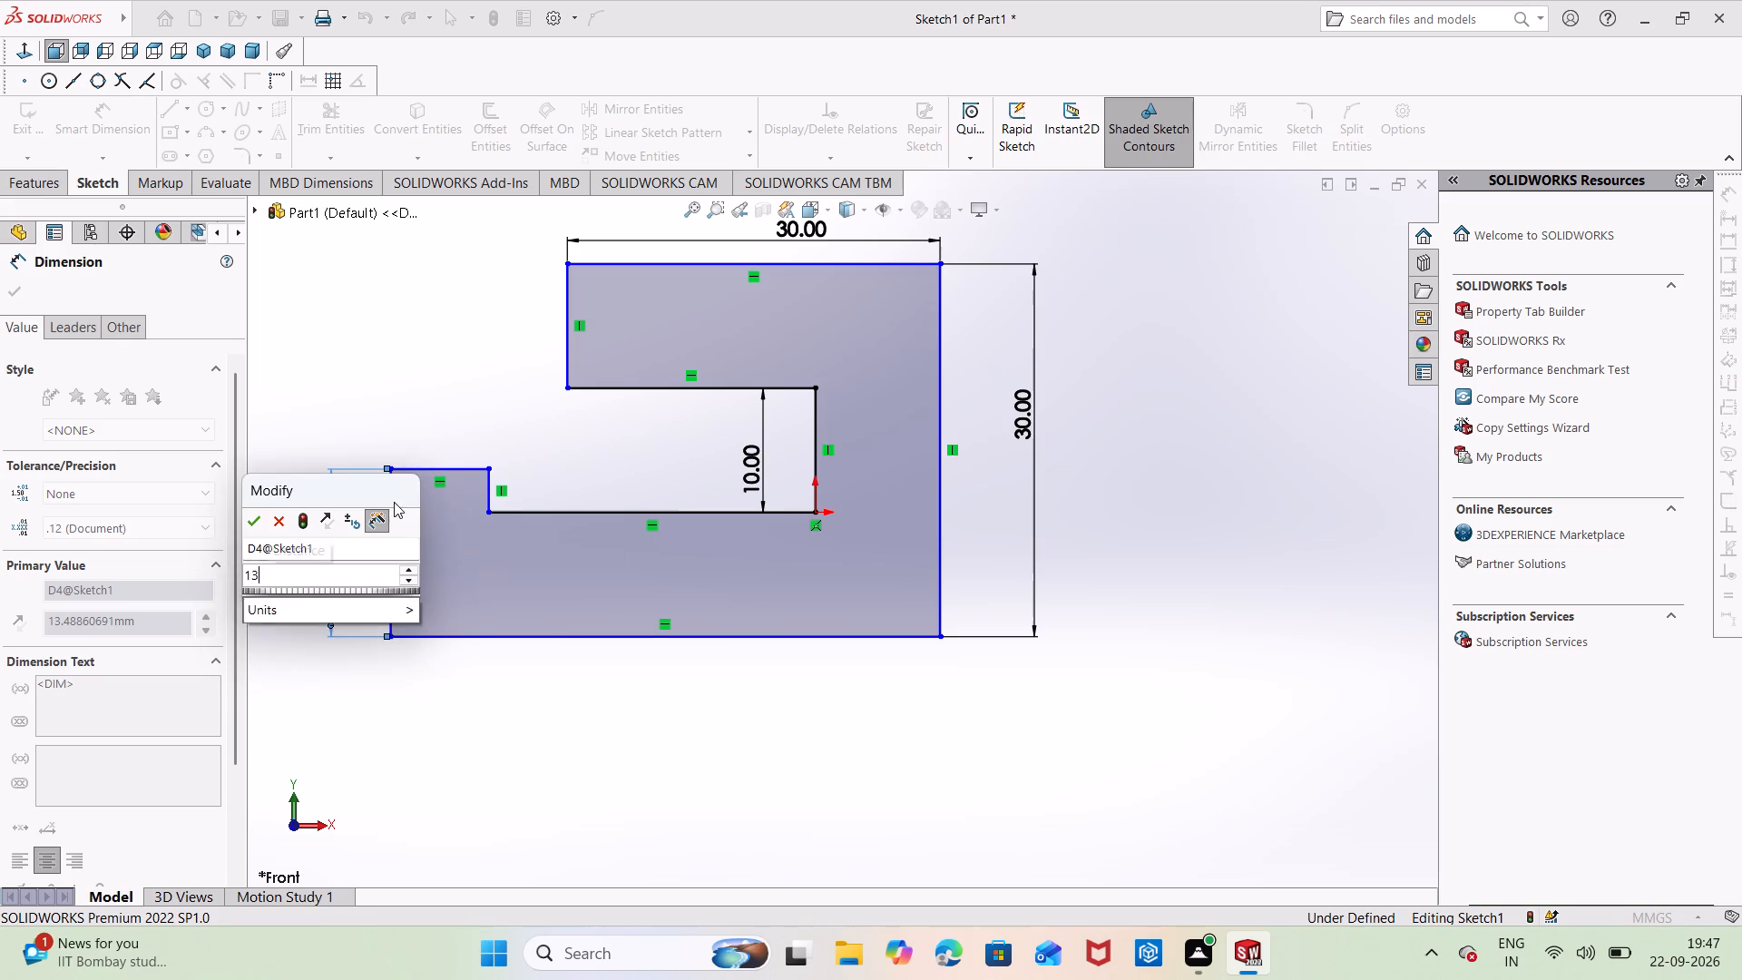
pyautogui.press('Return')
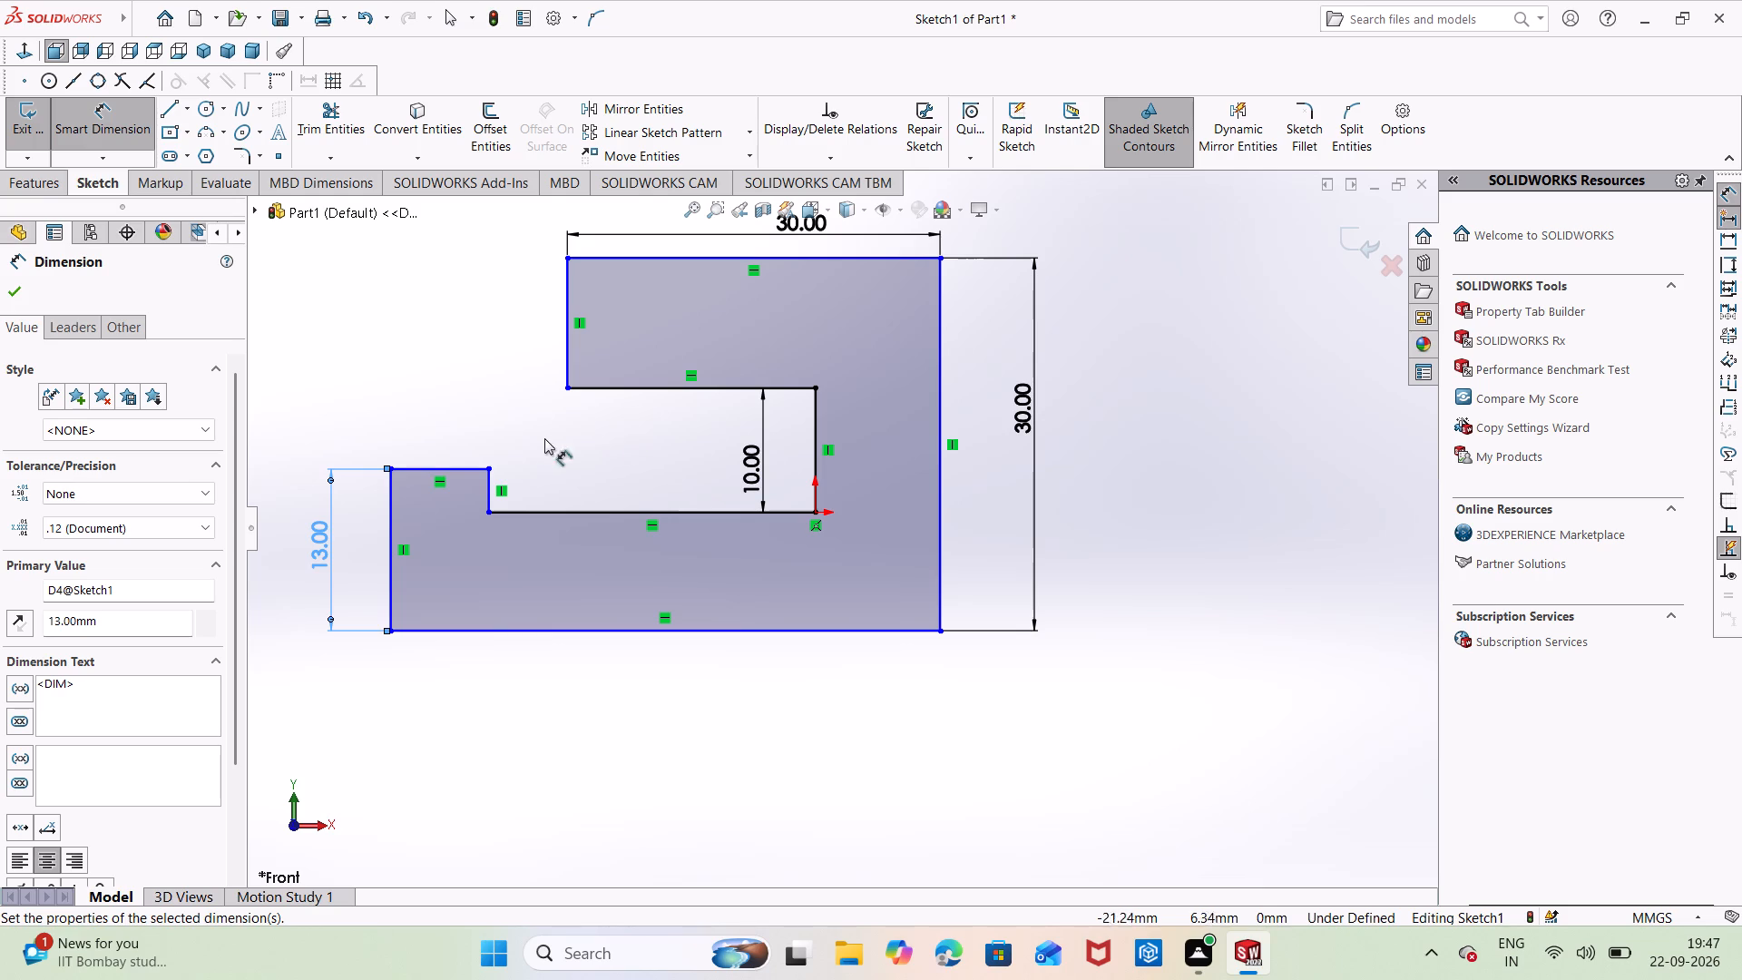
# Dimension the top edge of the lower arm's end step at 10 mm.
pyautogui.click(444, 466)
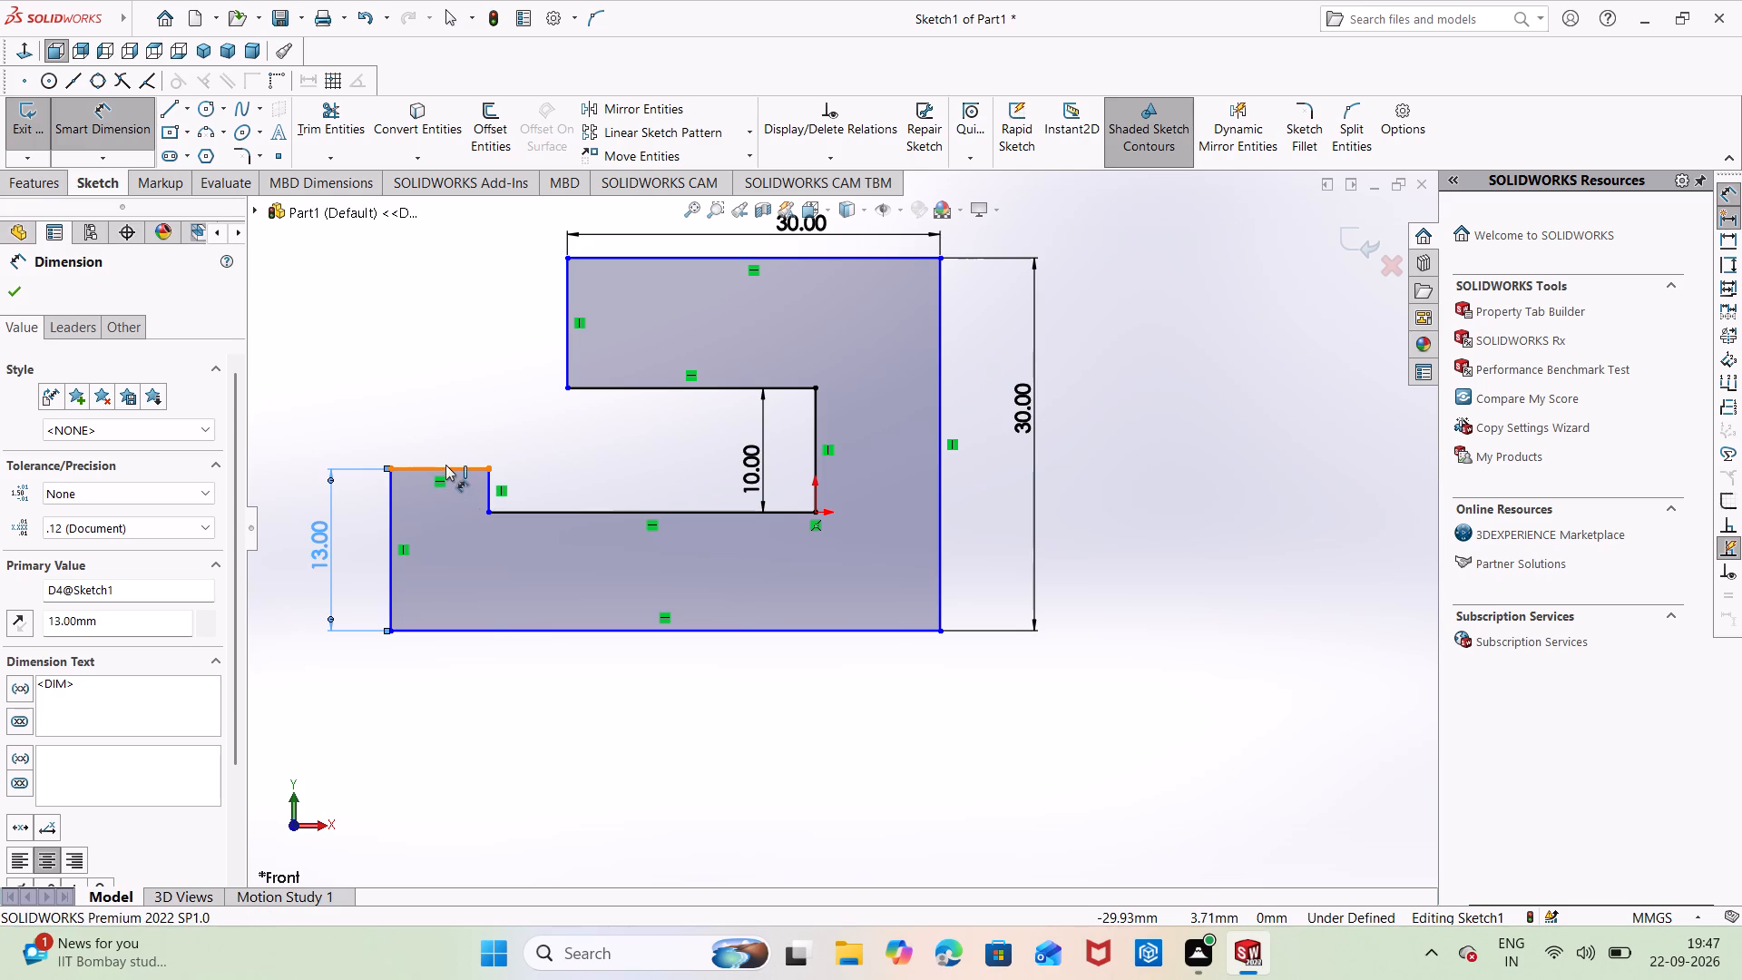
pyautogui.click(452, 421)
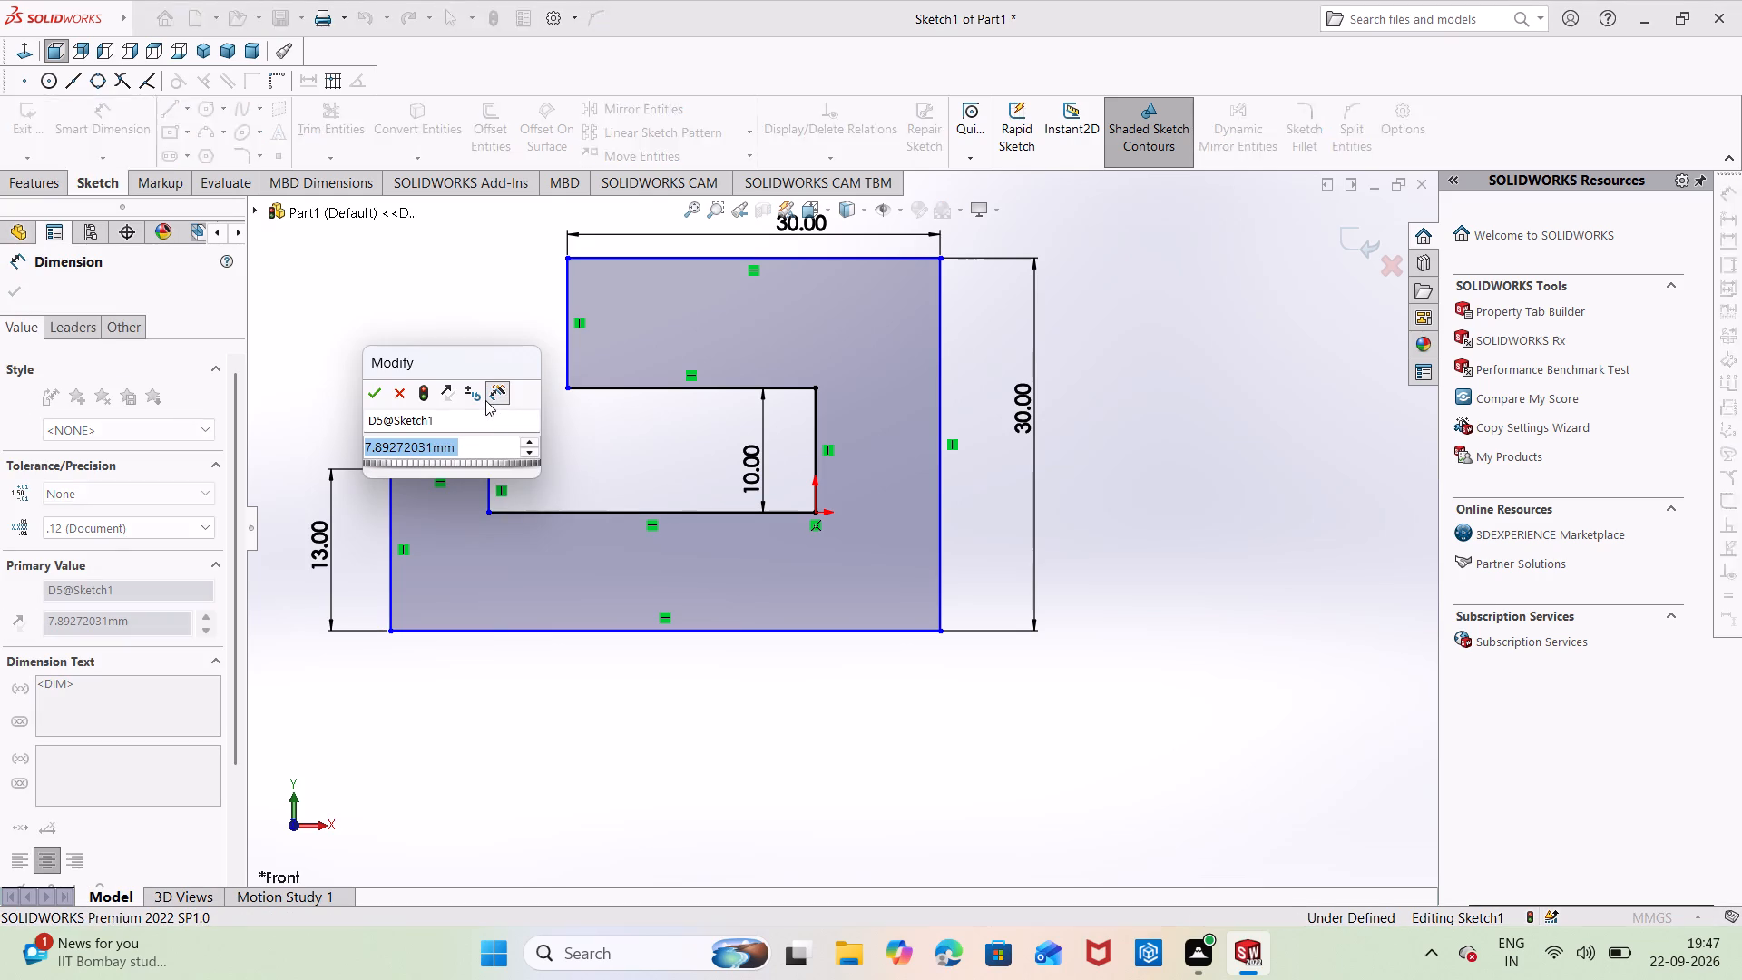
pyautogui.press('BackSpace')
pyautogui.write('10')
pyautogui.press('Return')
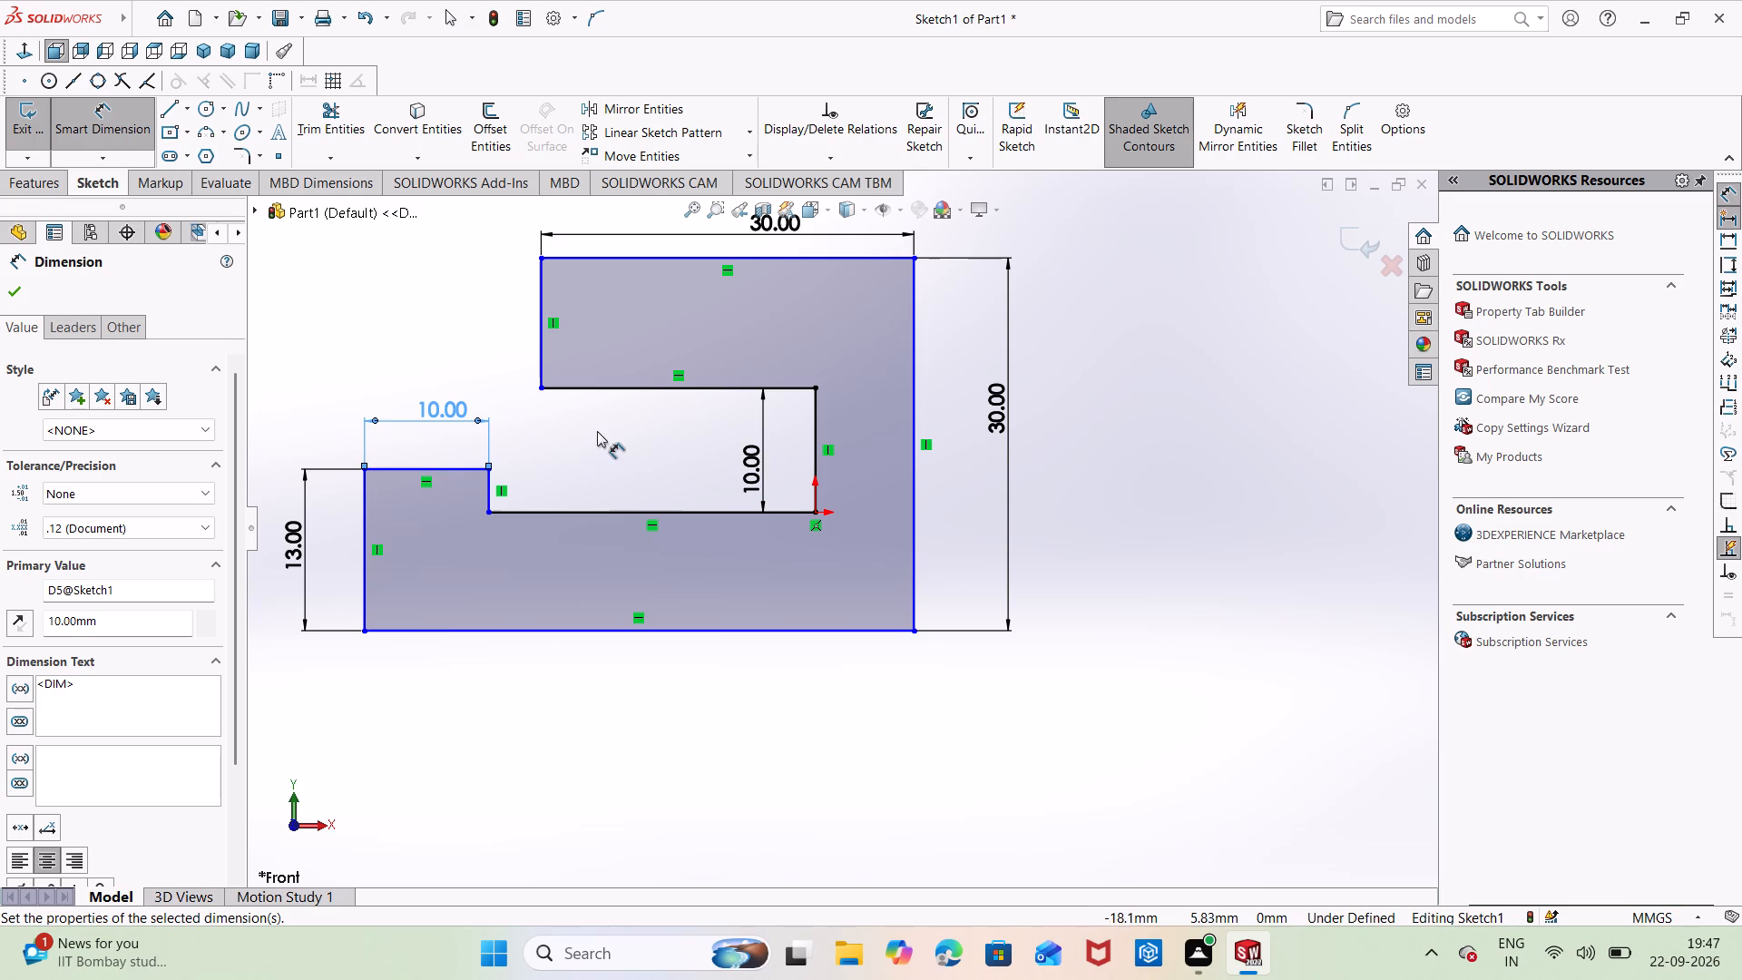
# Dimension the vertical distance from the origin to the profile's bottom edge at 10 mm.
pyautogui.click(815, 508)
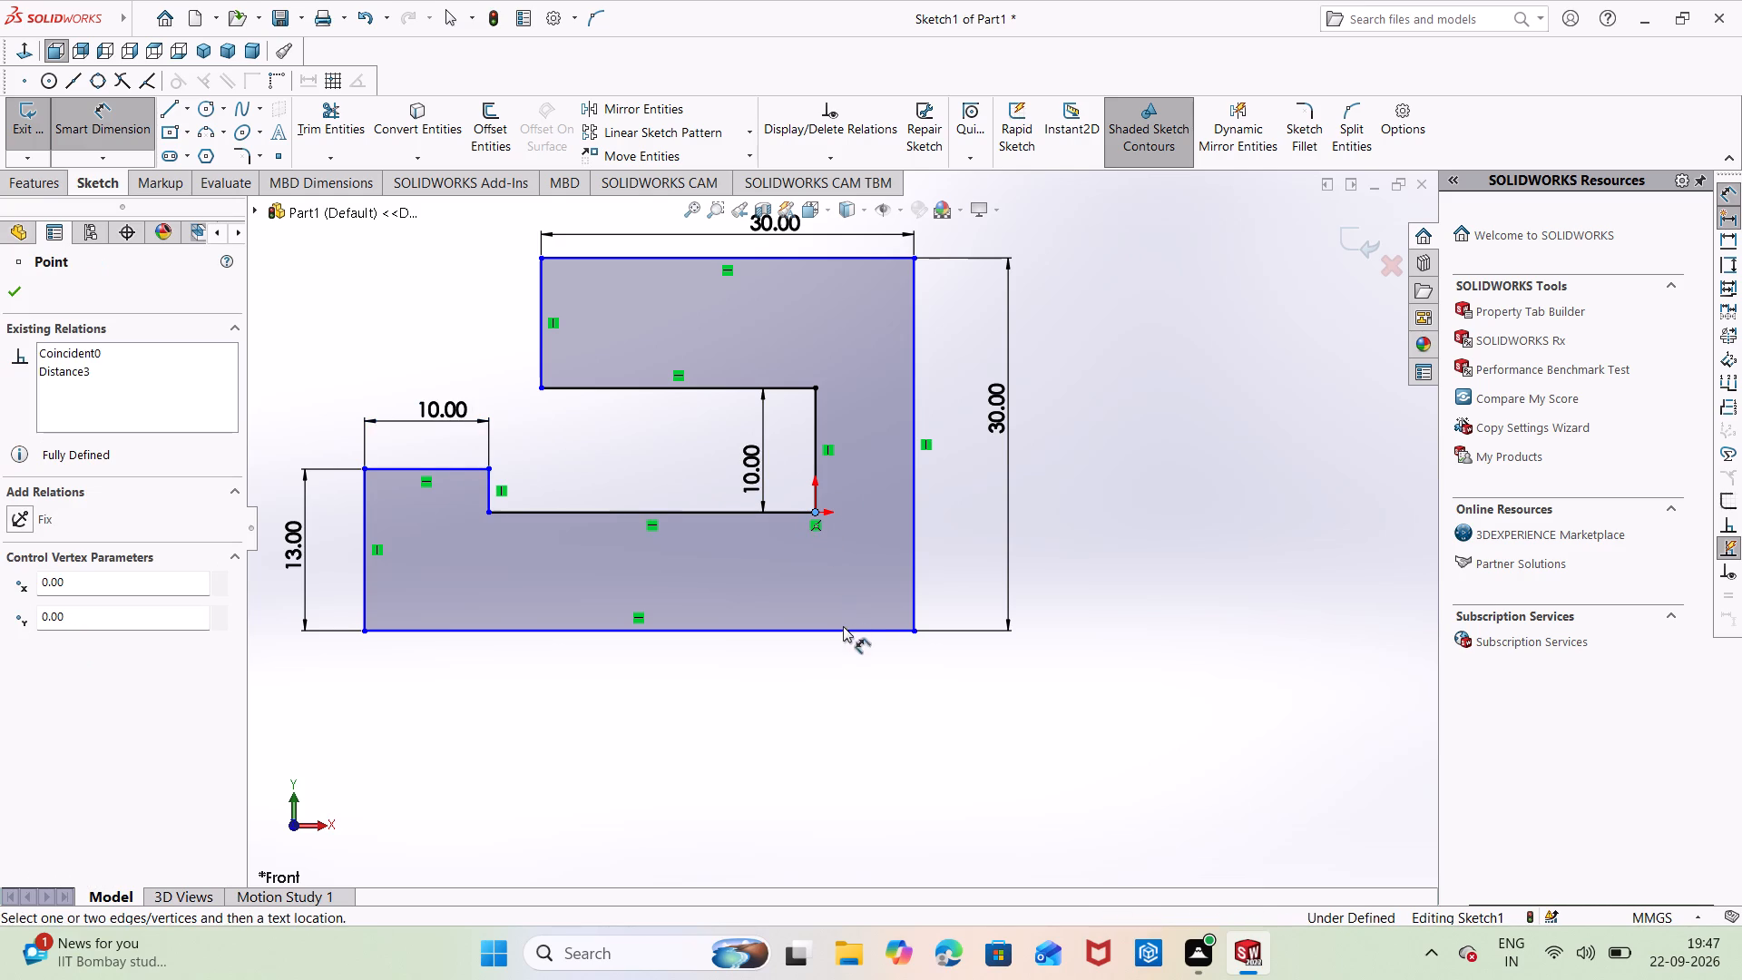
pyautogui.click(841, 634)
pyautogui.click(946, 550)
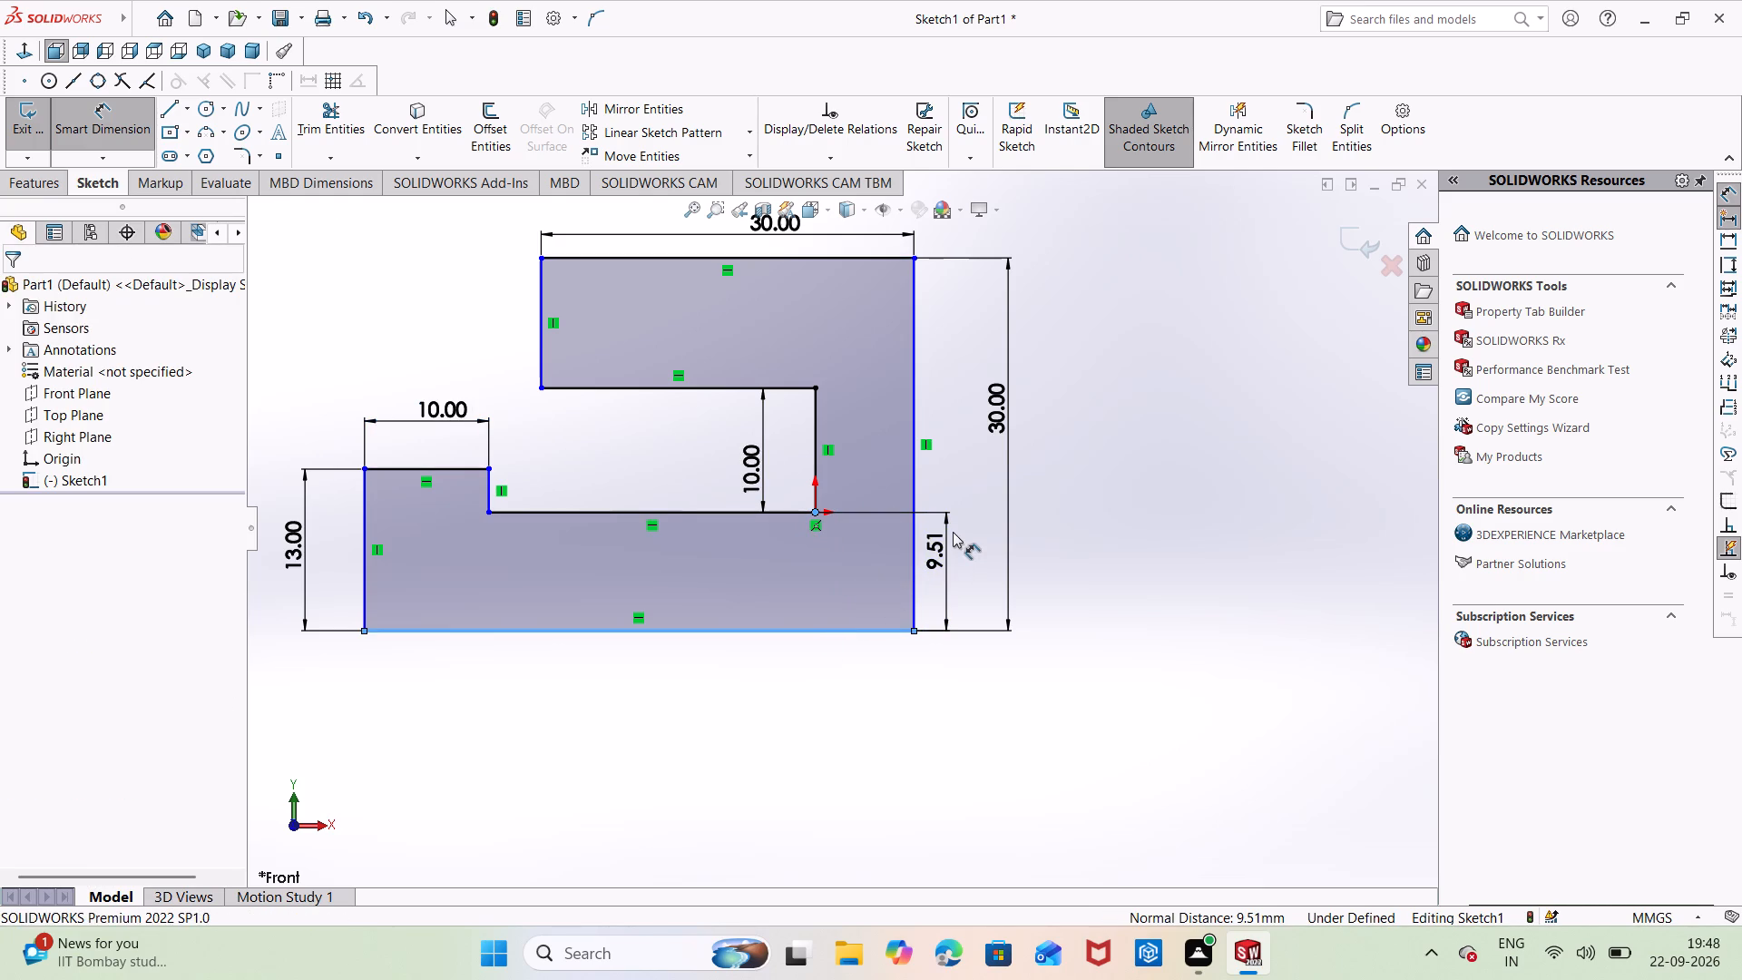
pyautogui.press('BackSpace')
pyautogui.write('10')
pyautogui.press('Return')
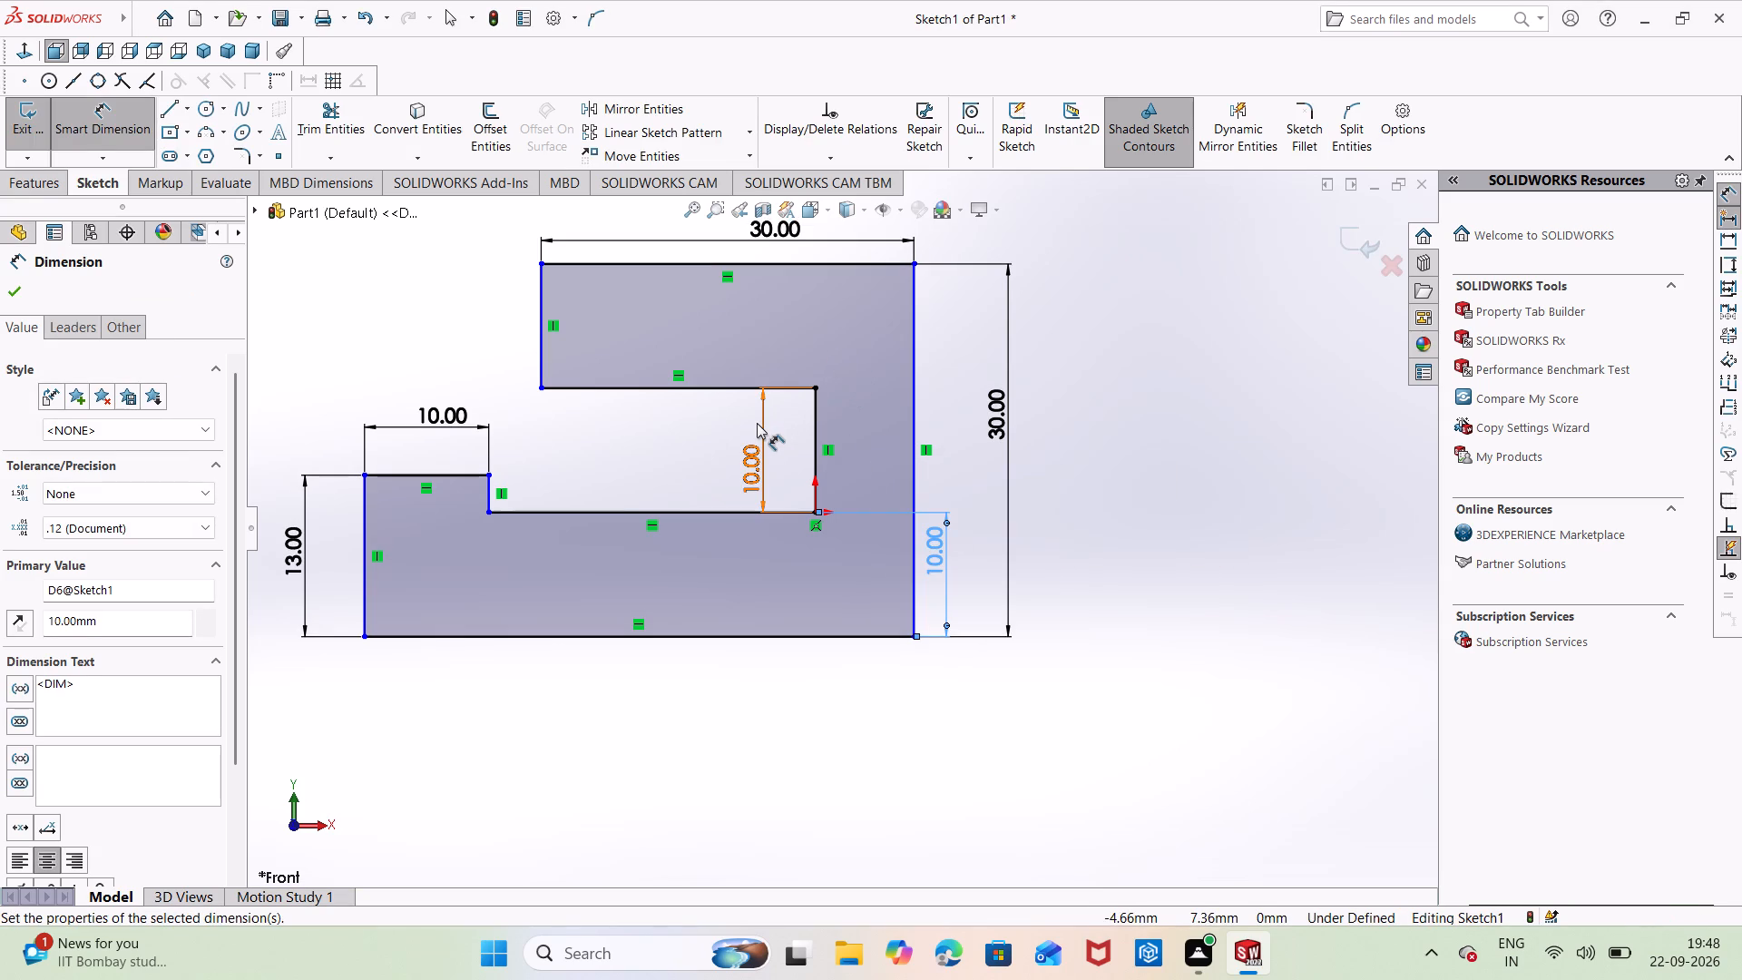
# Dimension the distance between the inner vertical edge and the long outer vertical edge at 10 mm.
pyautogui.click(817, 420)
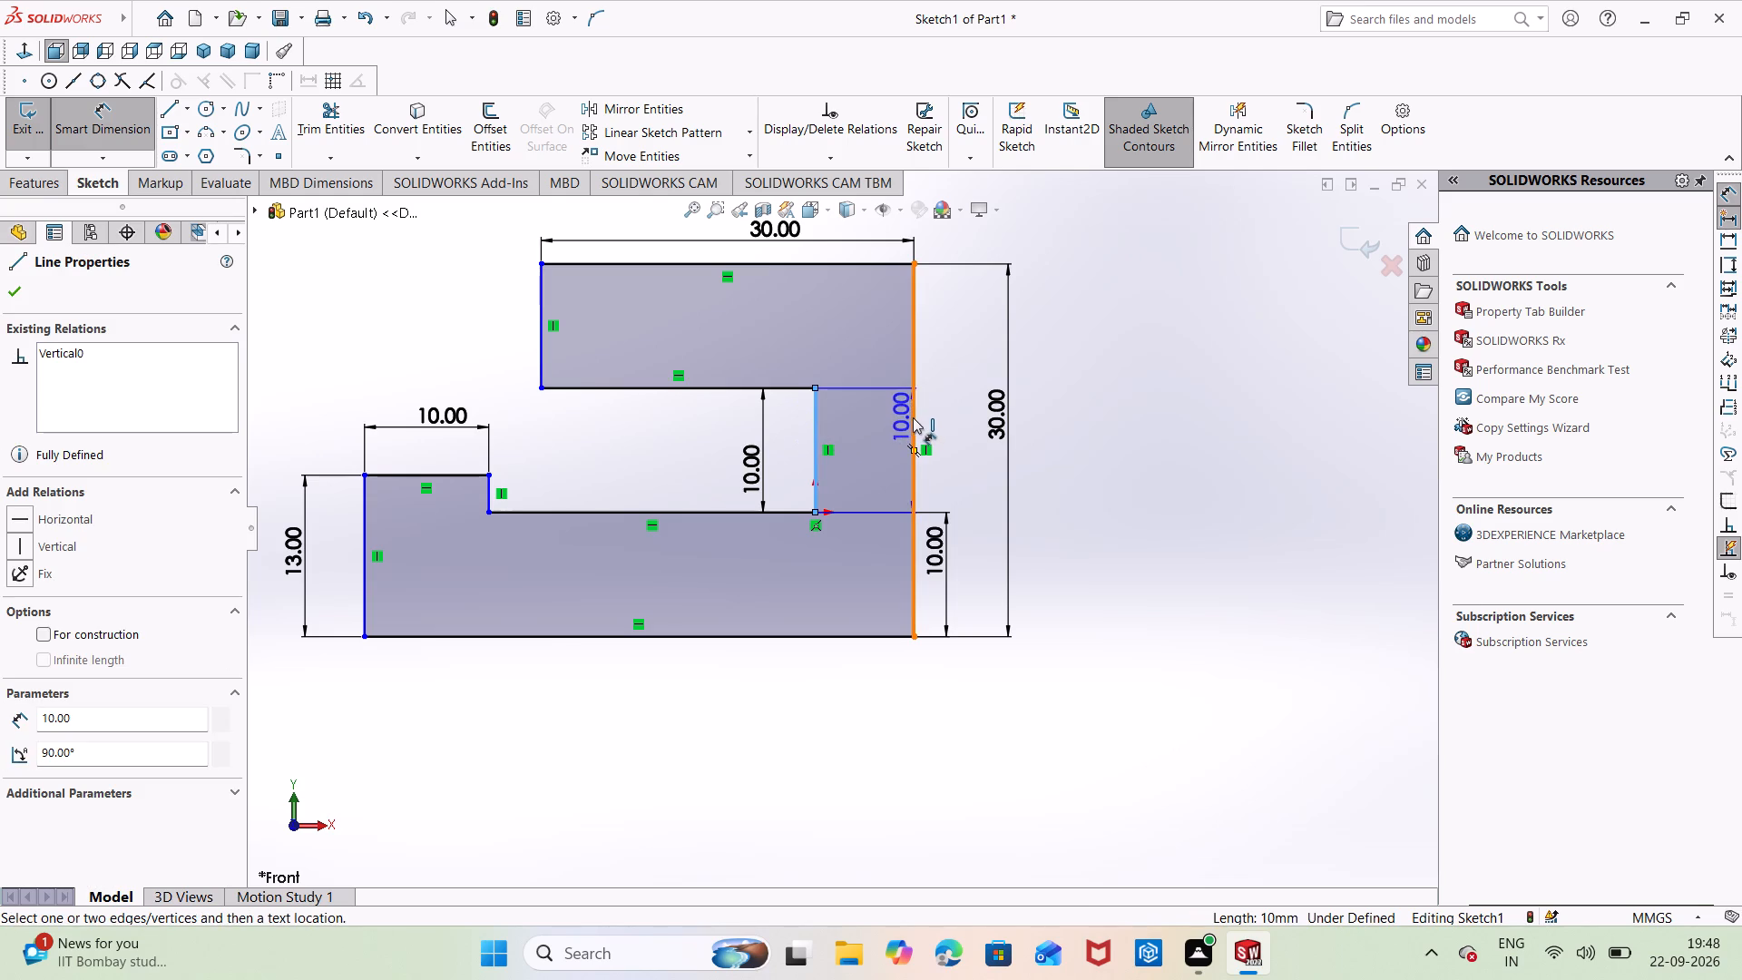
pyautogui.click(913, 417)
pyautogui.click(848, 333)
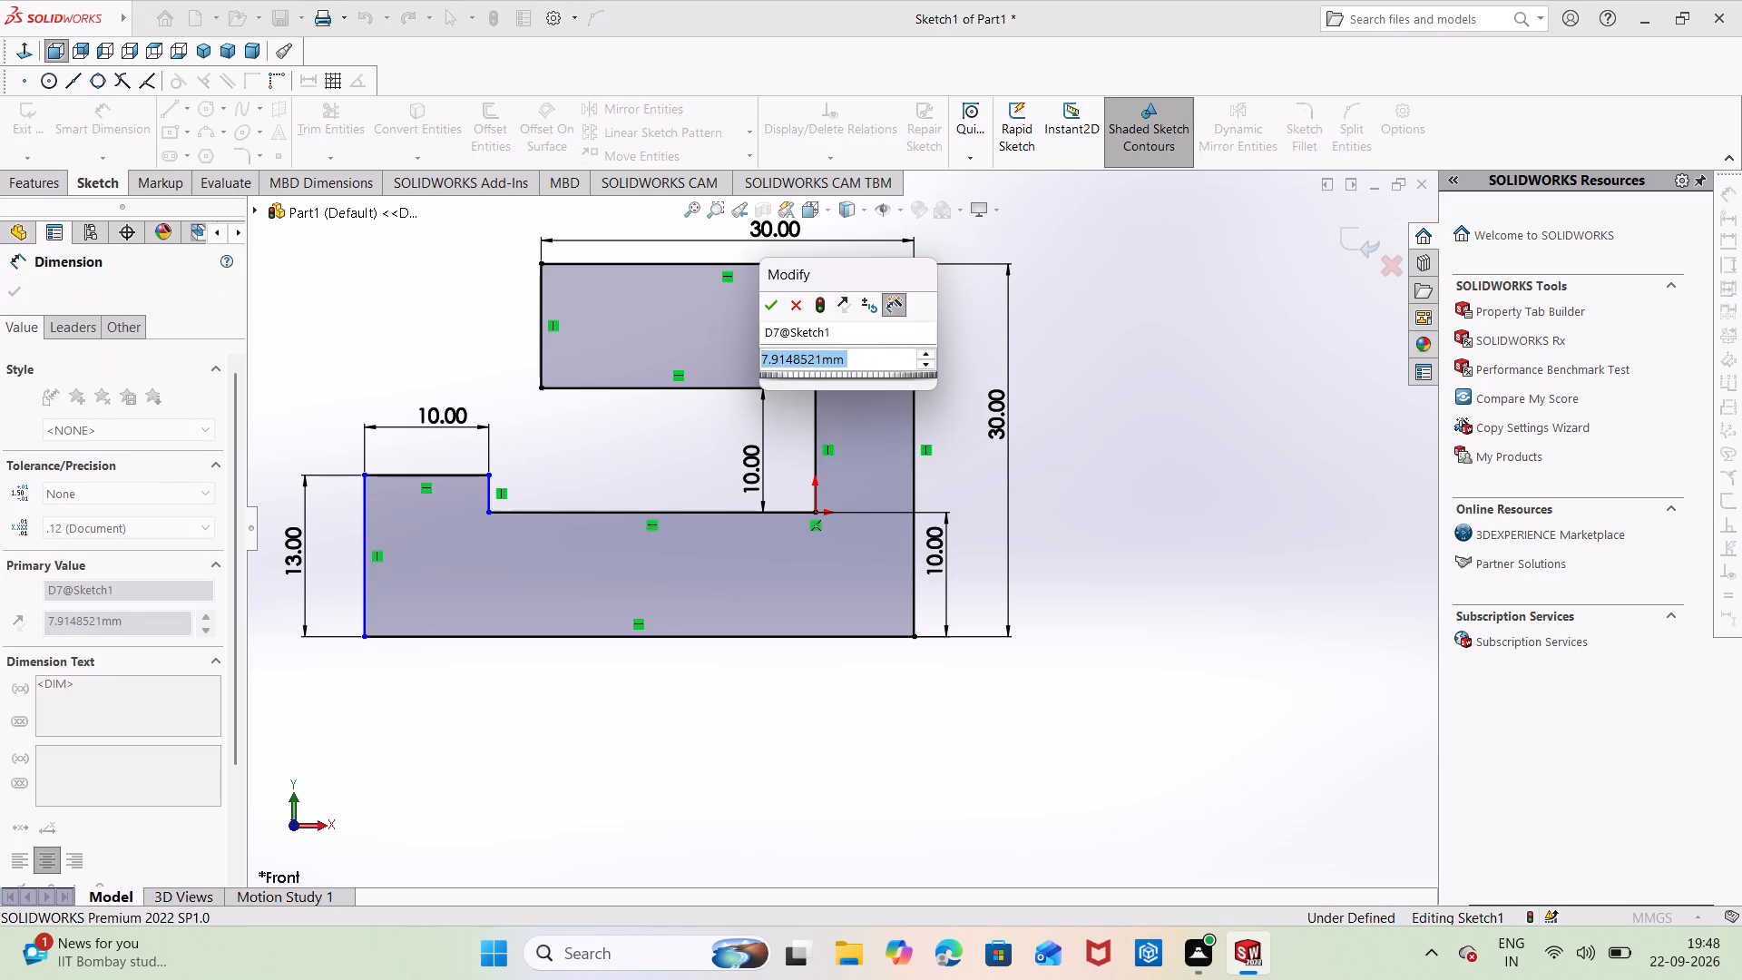
pyautogui.press('BackSpace')
pyautogui.write('10')
pyautogui.press('Return')
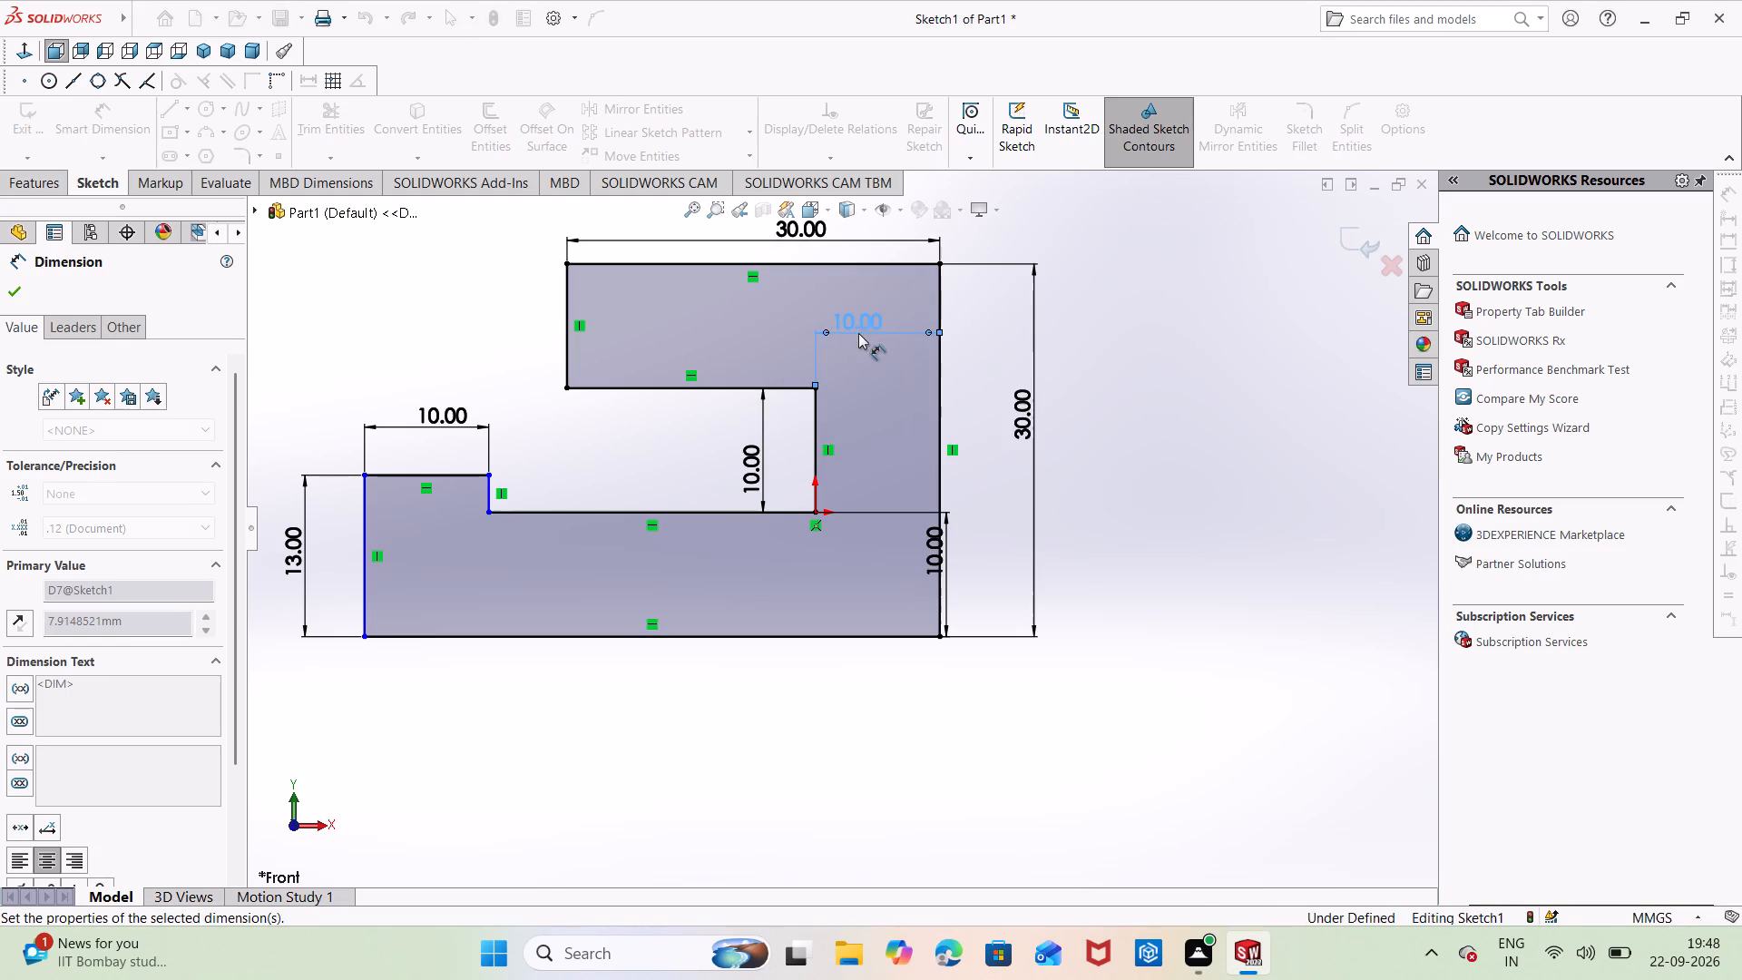
# Dimension the profile's bottom edge at 63 mm.
pyautogui.click(729, 635)
pyautogui.click(745, 728)
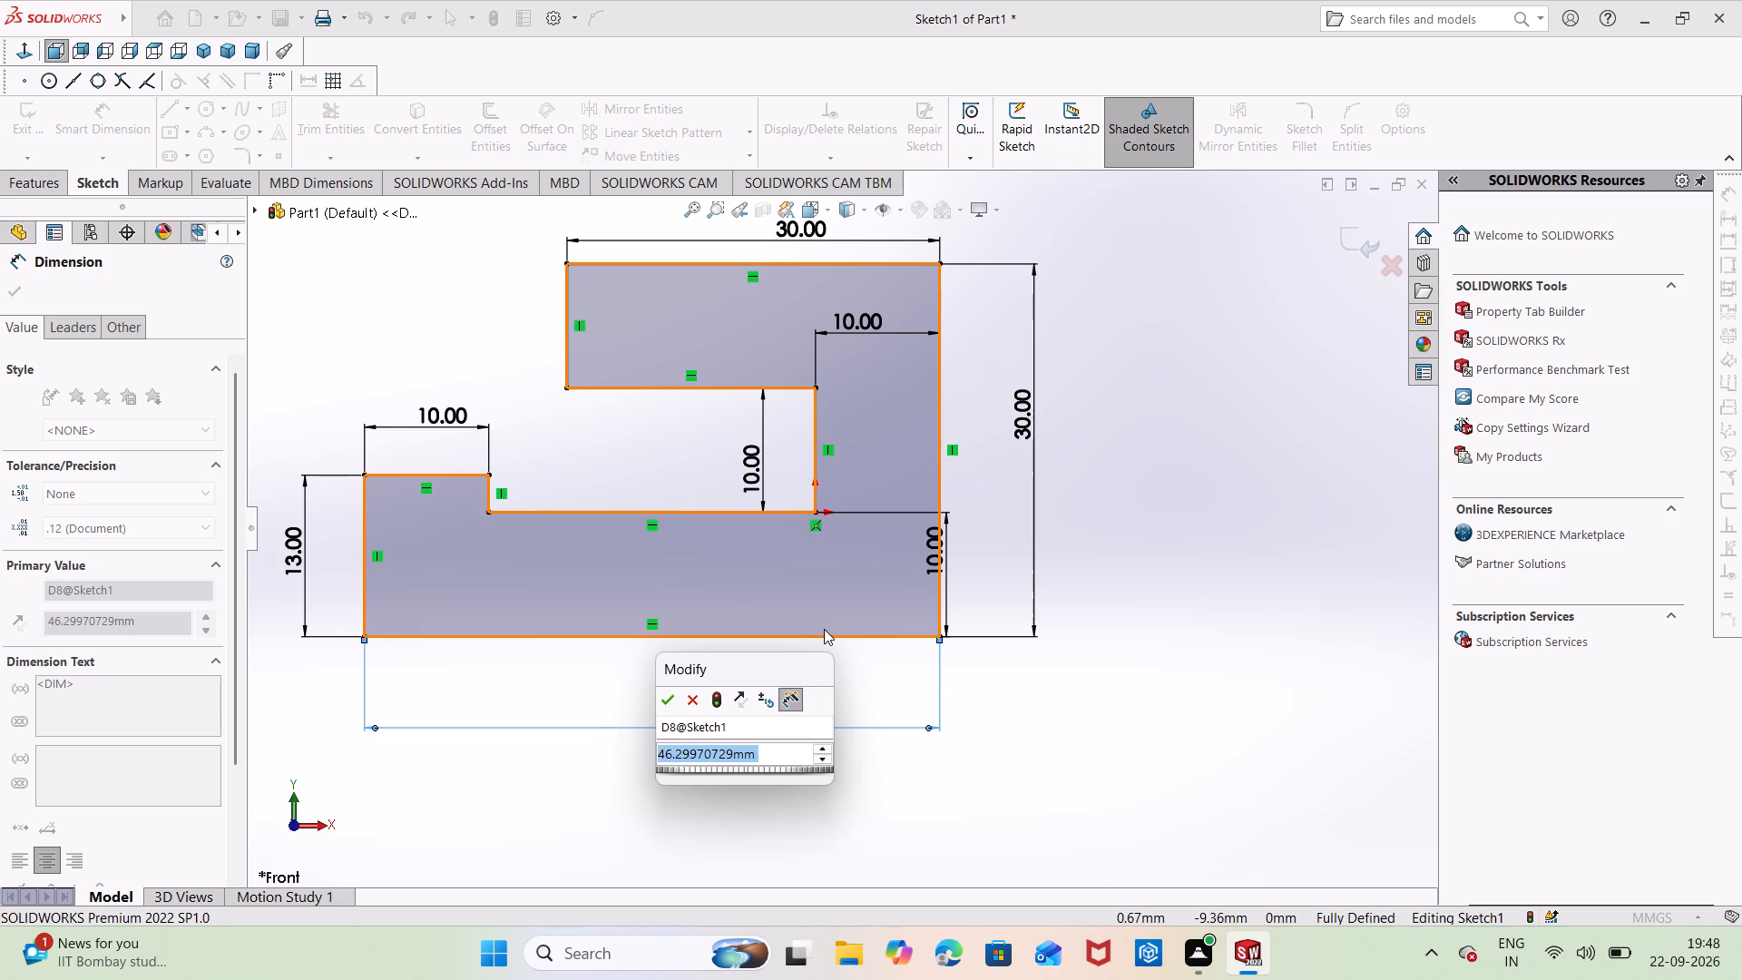
pyautogui.write('63')
pyautogui.press('Return')
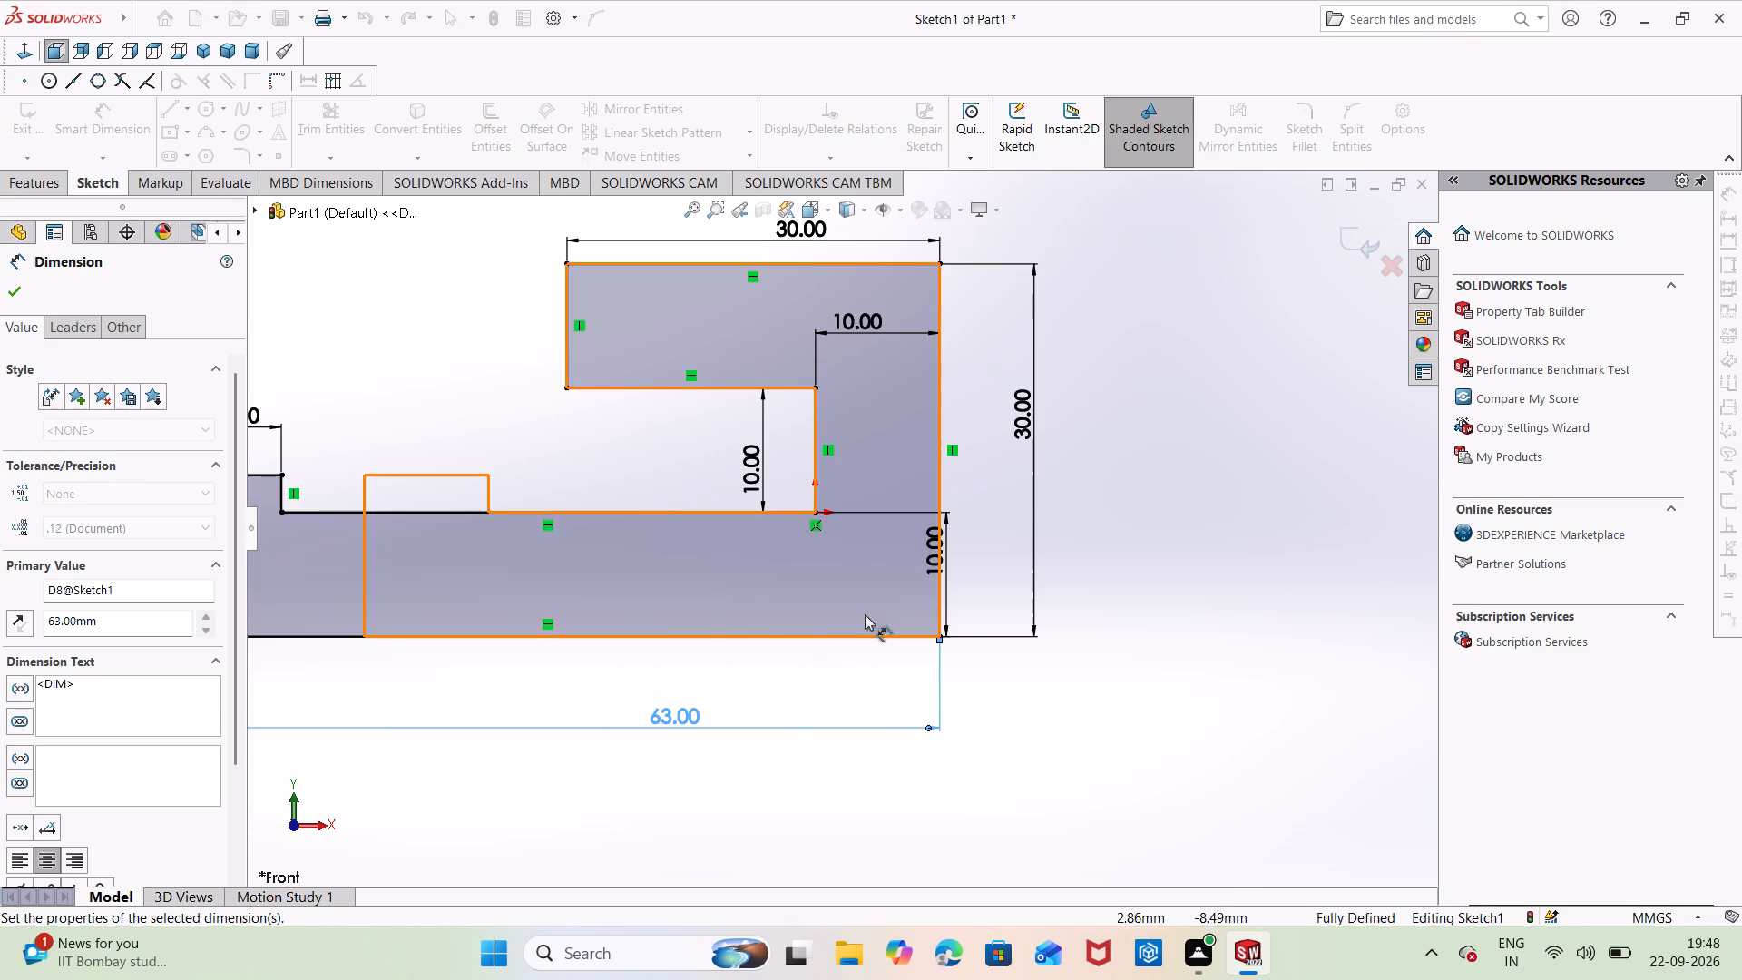
pyautogui.scroll(3, 944, 612)
pyautogui.click(1039, 555)
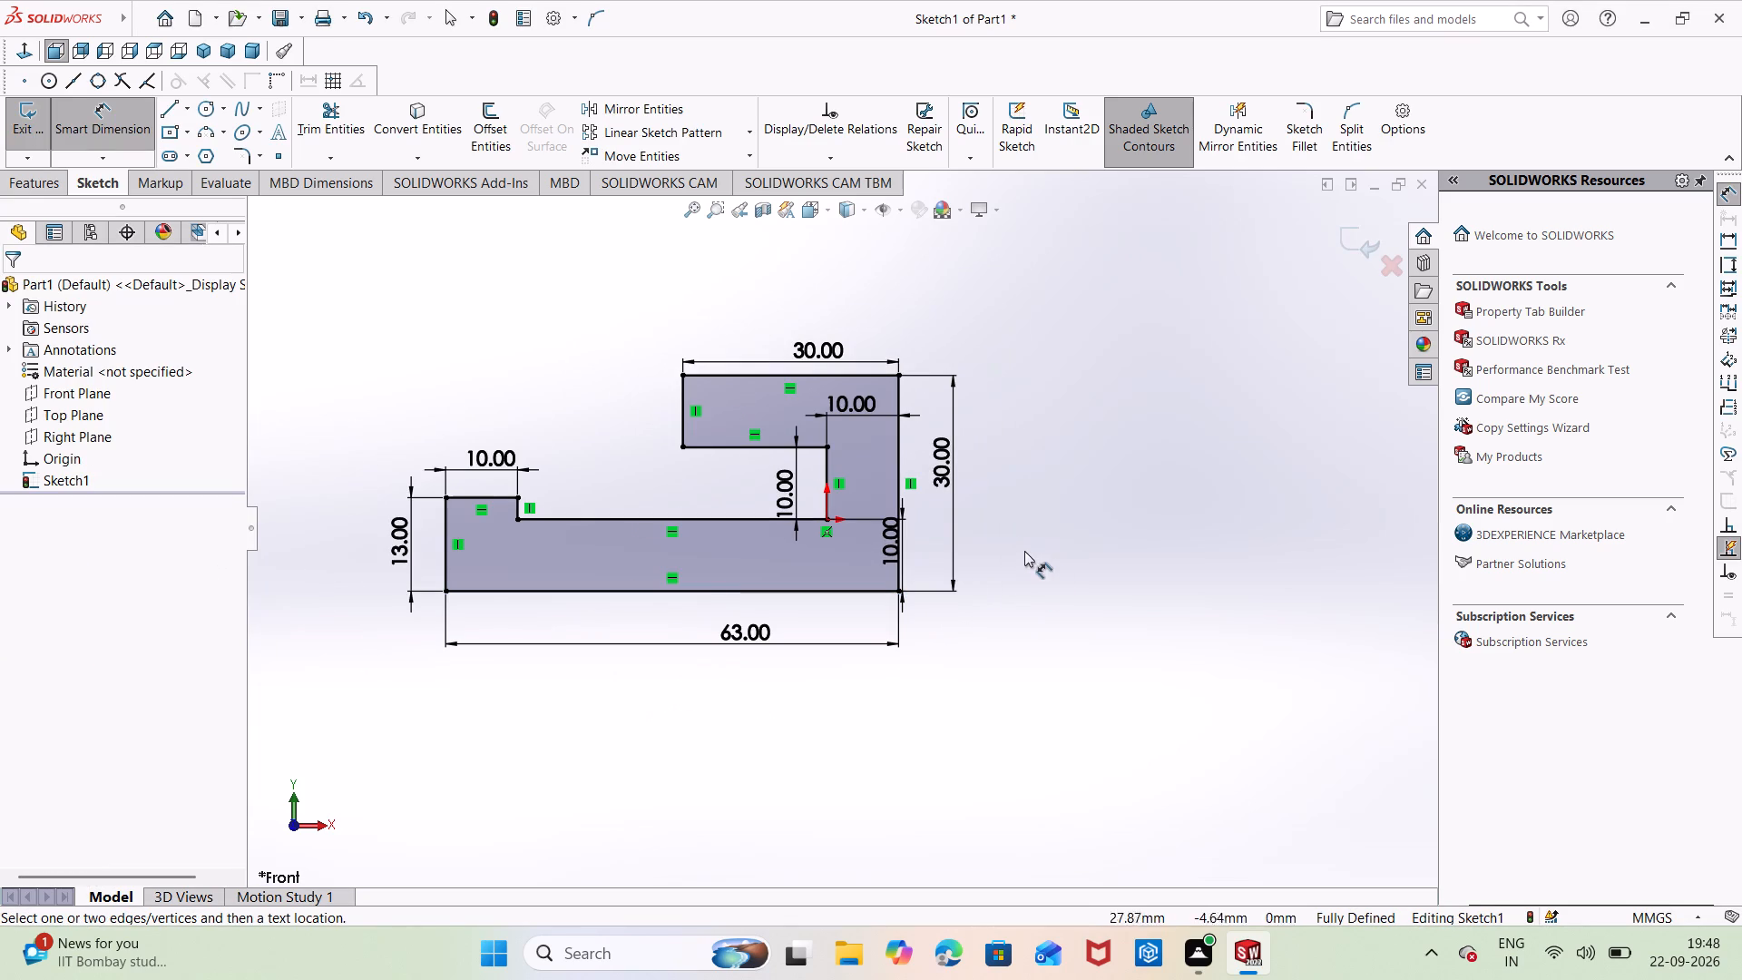
# Extrude the profile as a boss with the Mid Plane end condition and a depth of 26 mm.
pyautogui.click(24, 179)
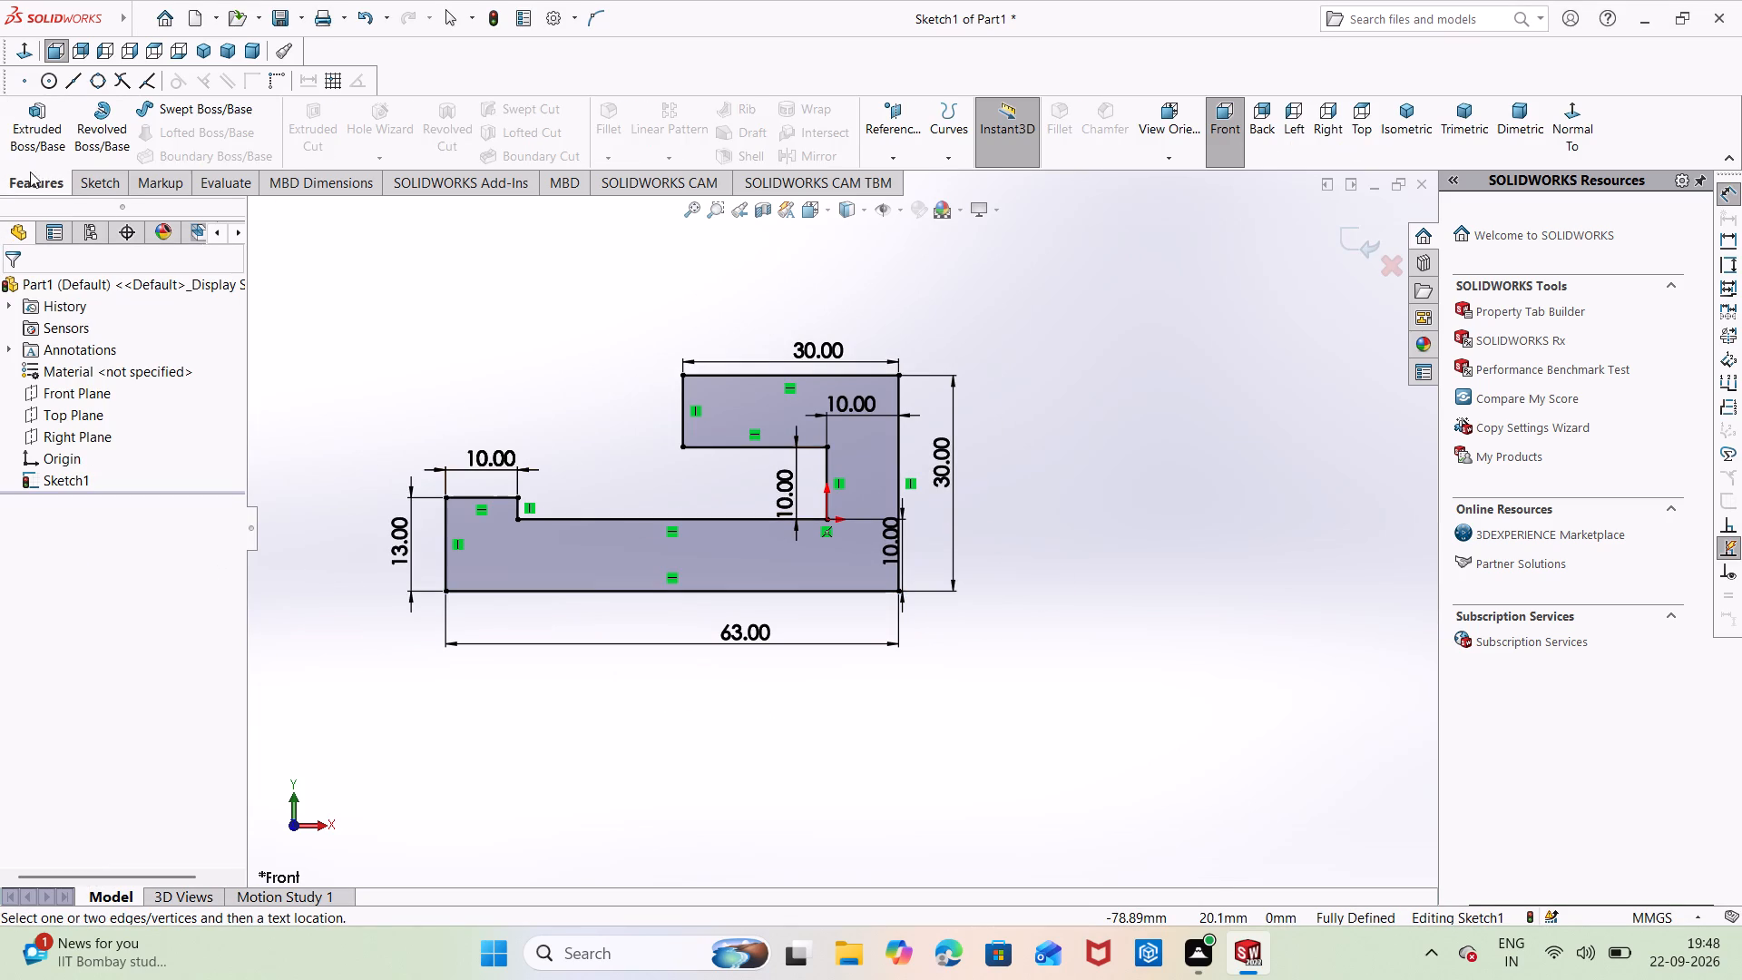
pyautogui.click(30, 119)
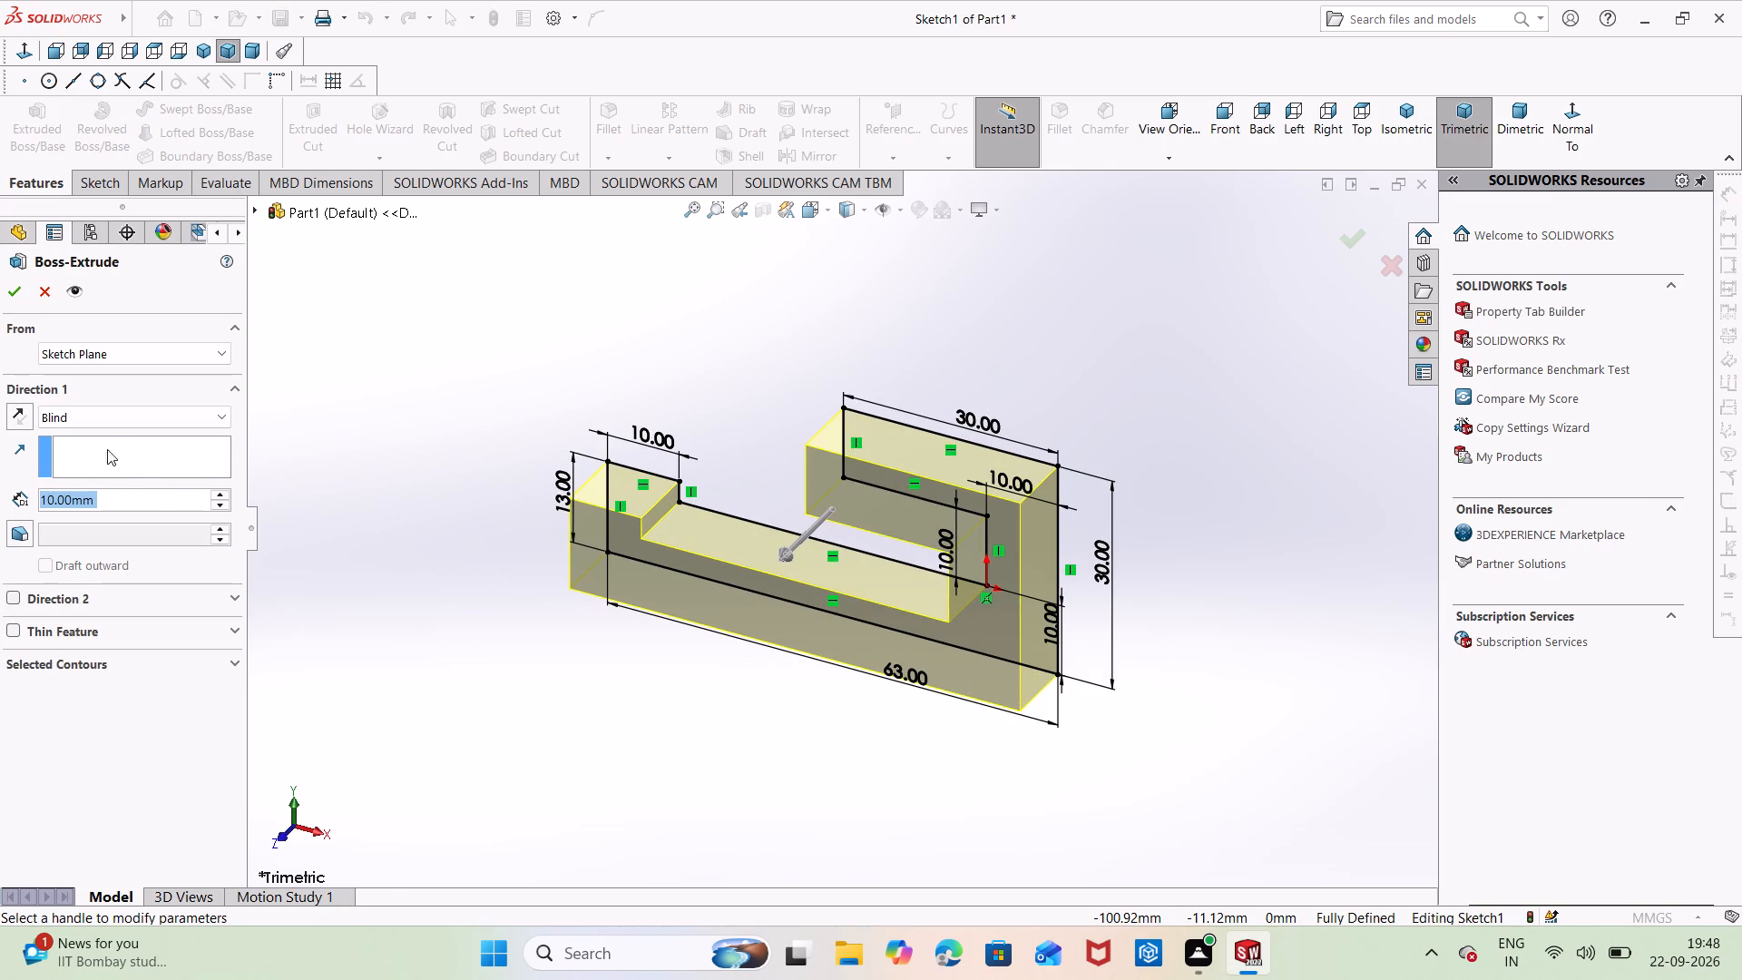
pyautogui.click(107, 420)
pyautogui.click(101, 514)
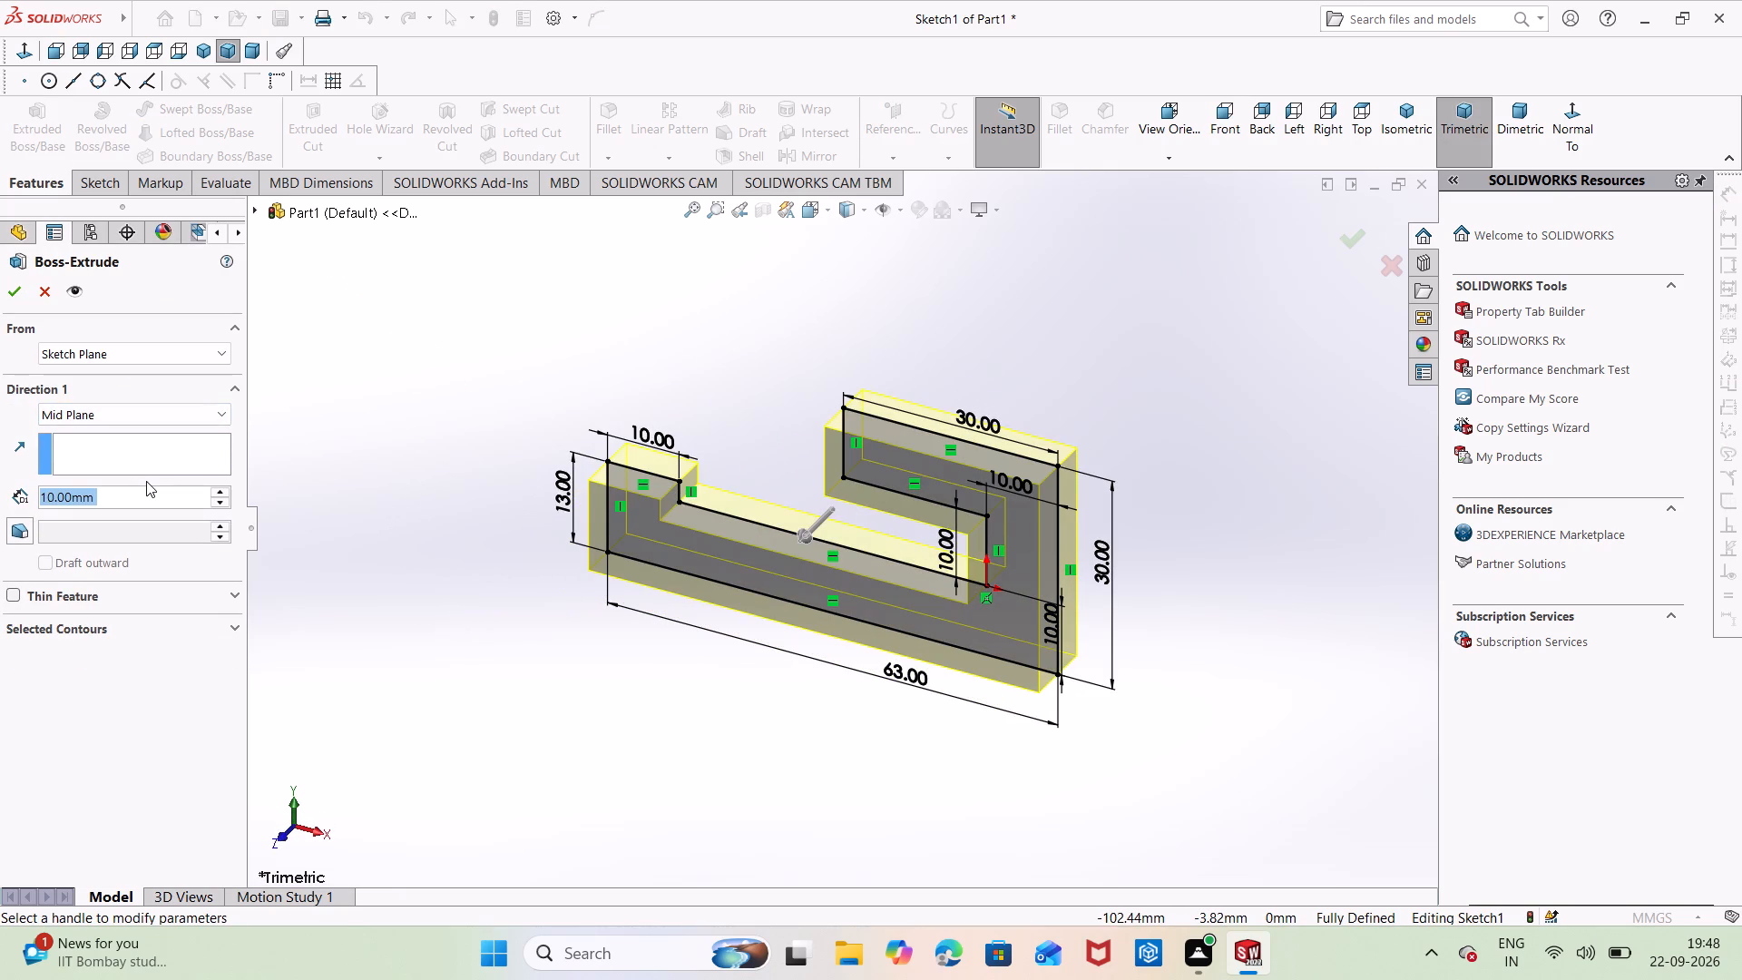
pyautogui.press('BackSpace')
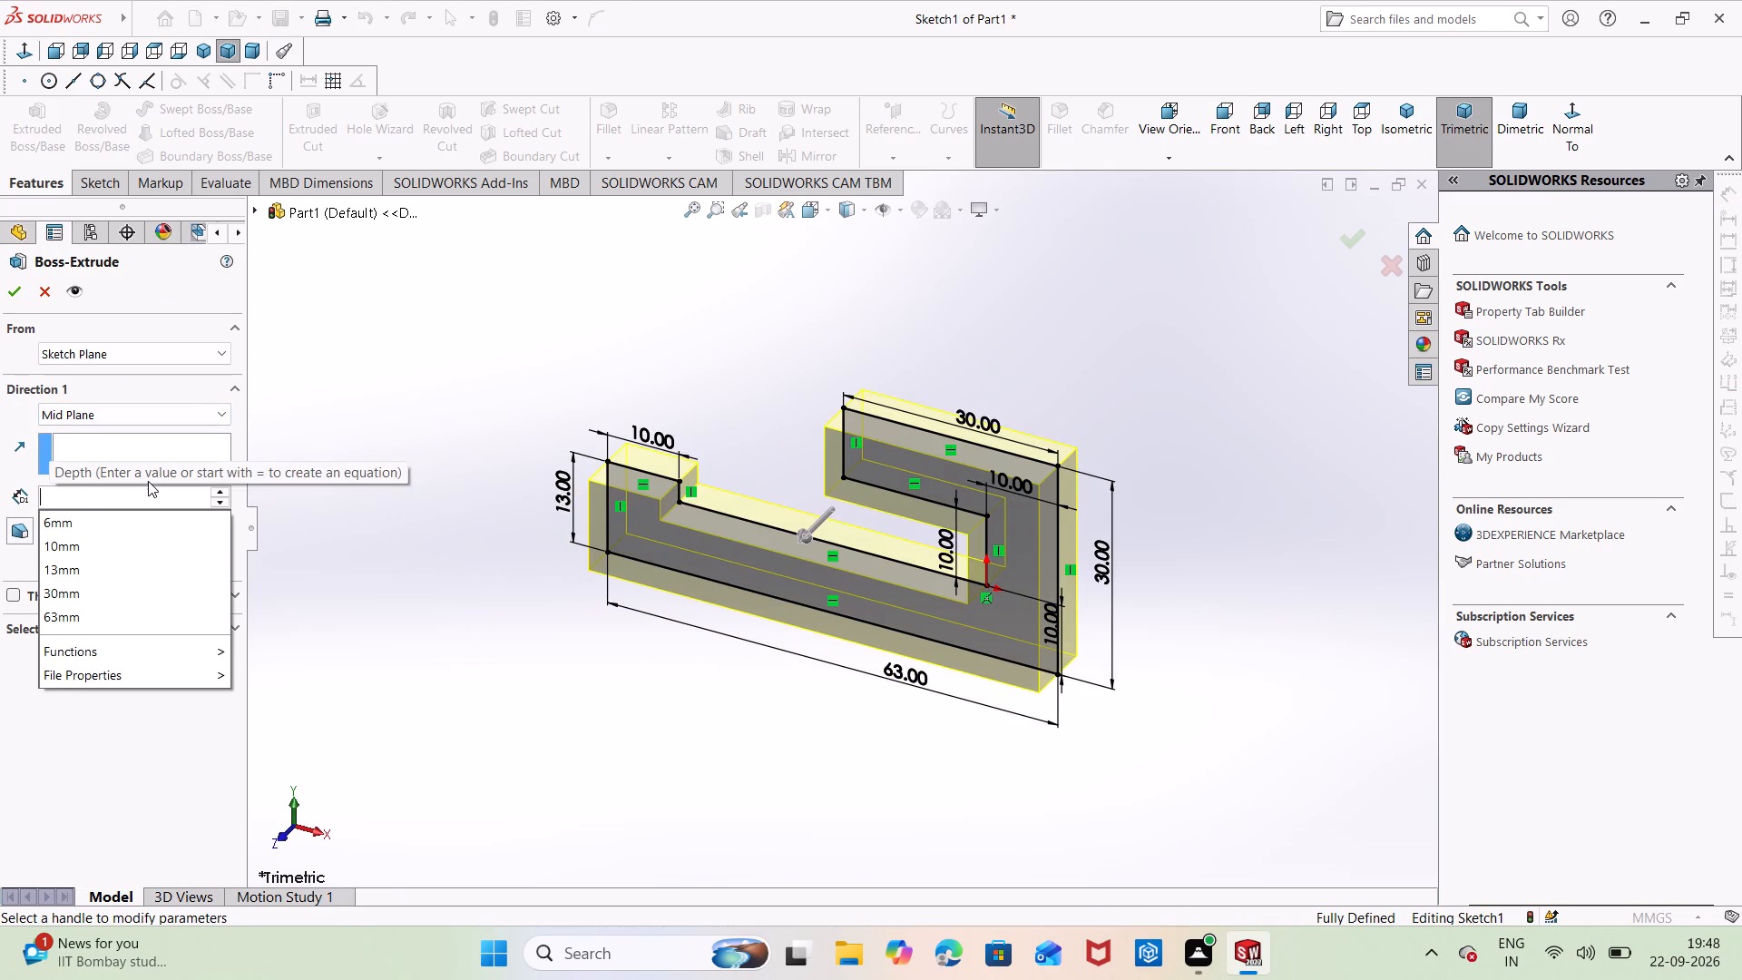
pyautogui.write('26')
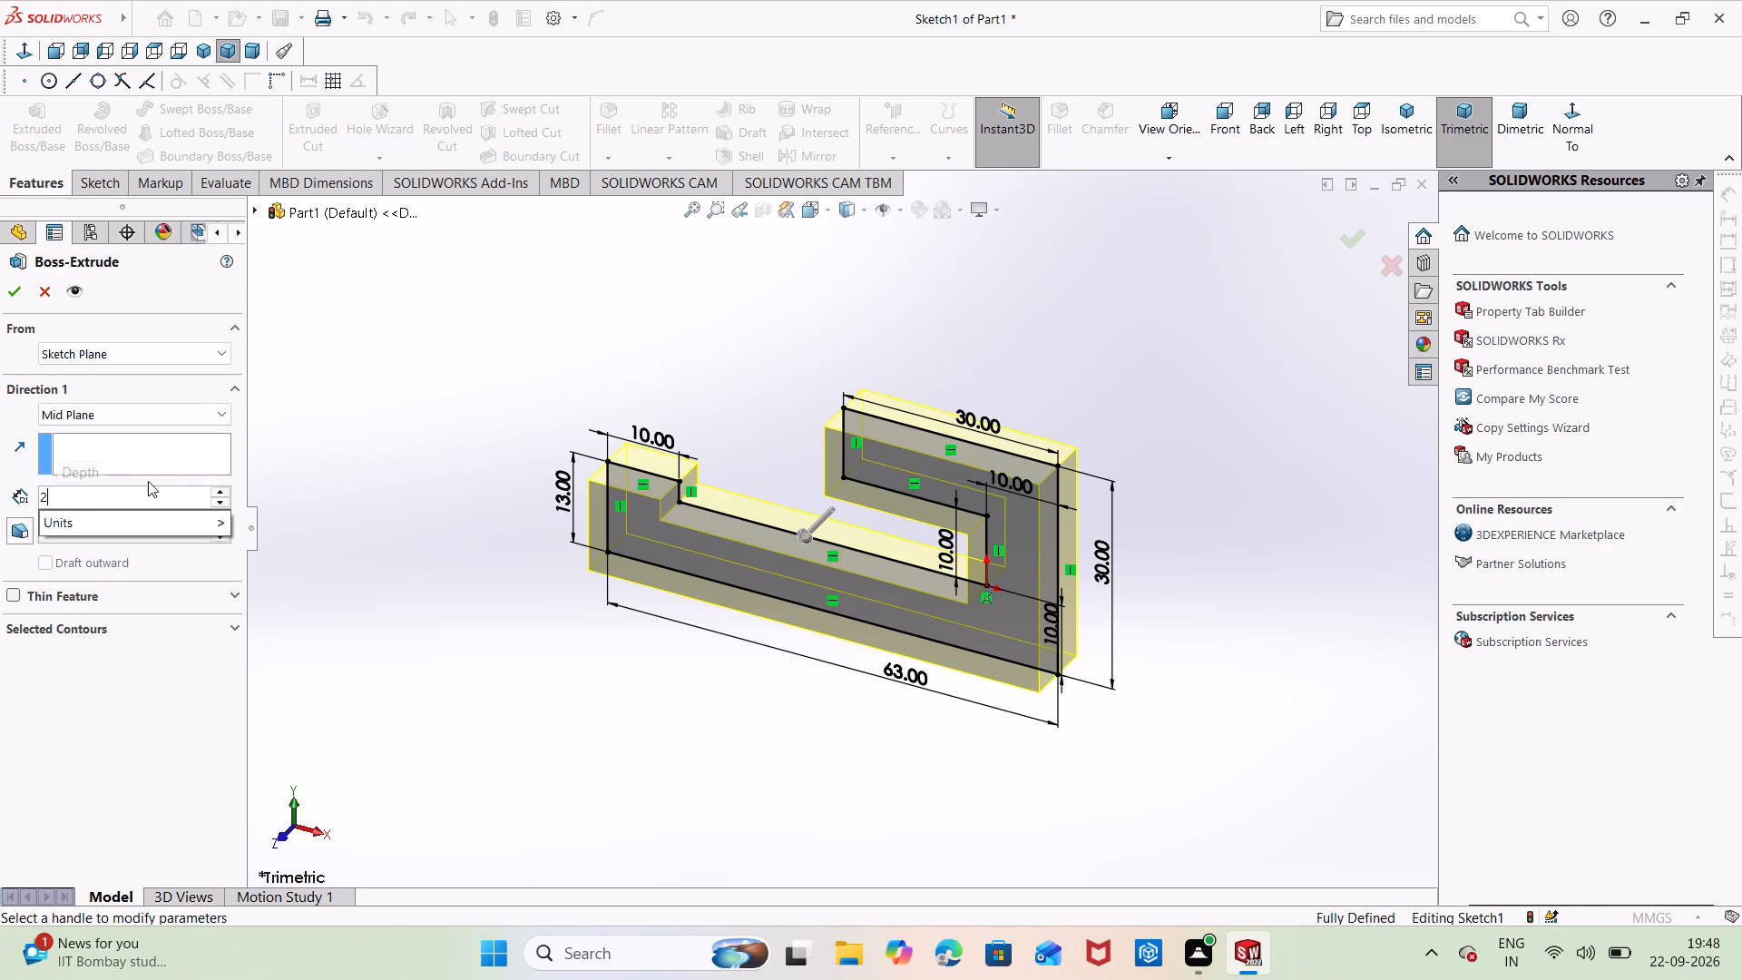
pyautogui.press('Return')
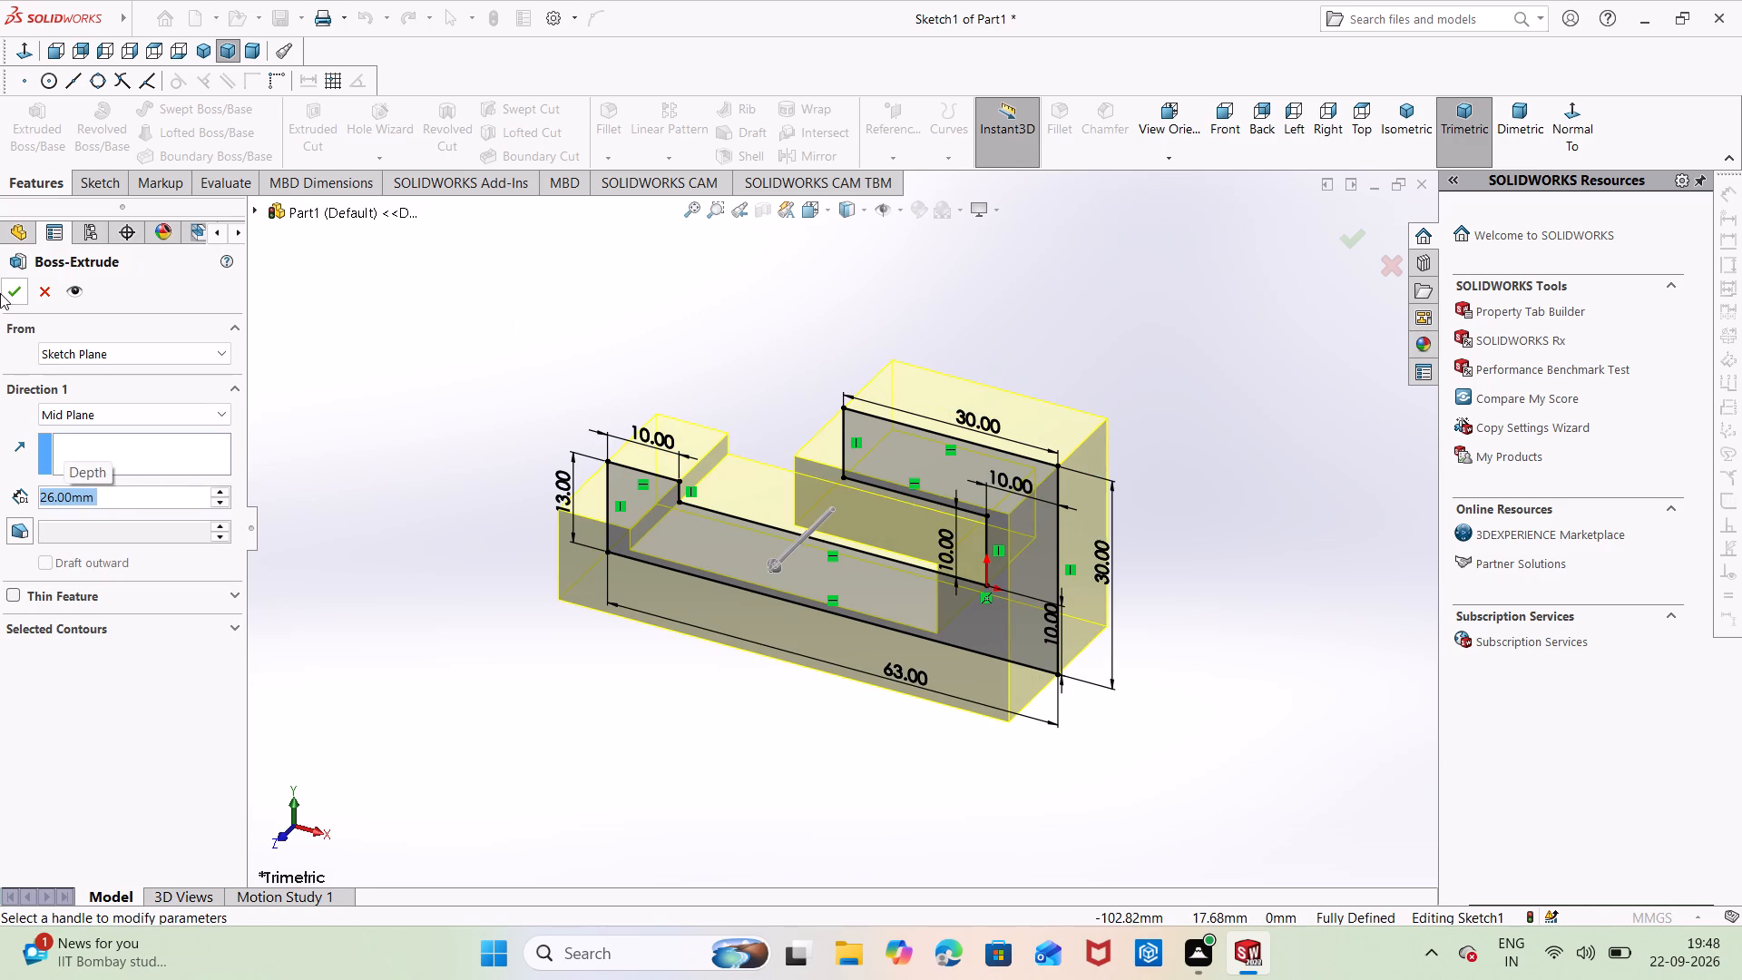
pyautogui.click(12, 292)
pyautogui.click(475, 295)
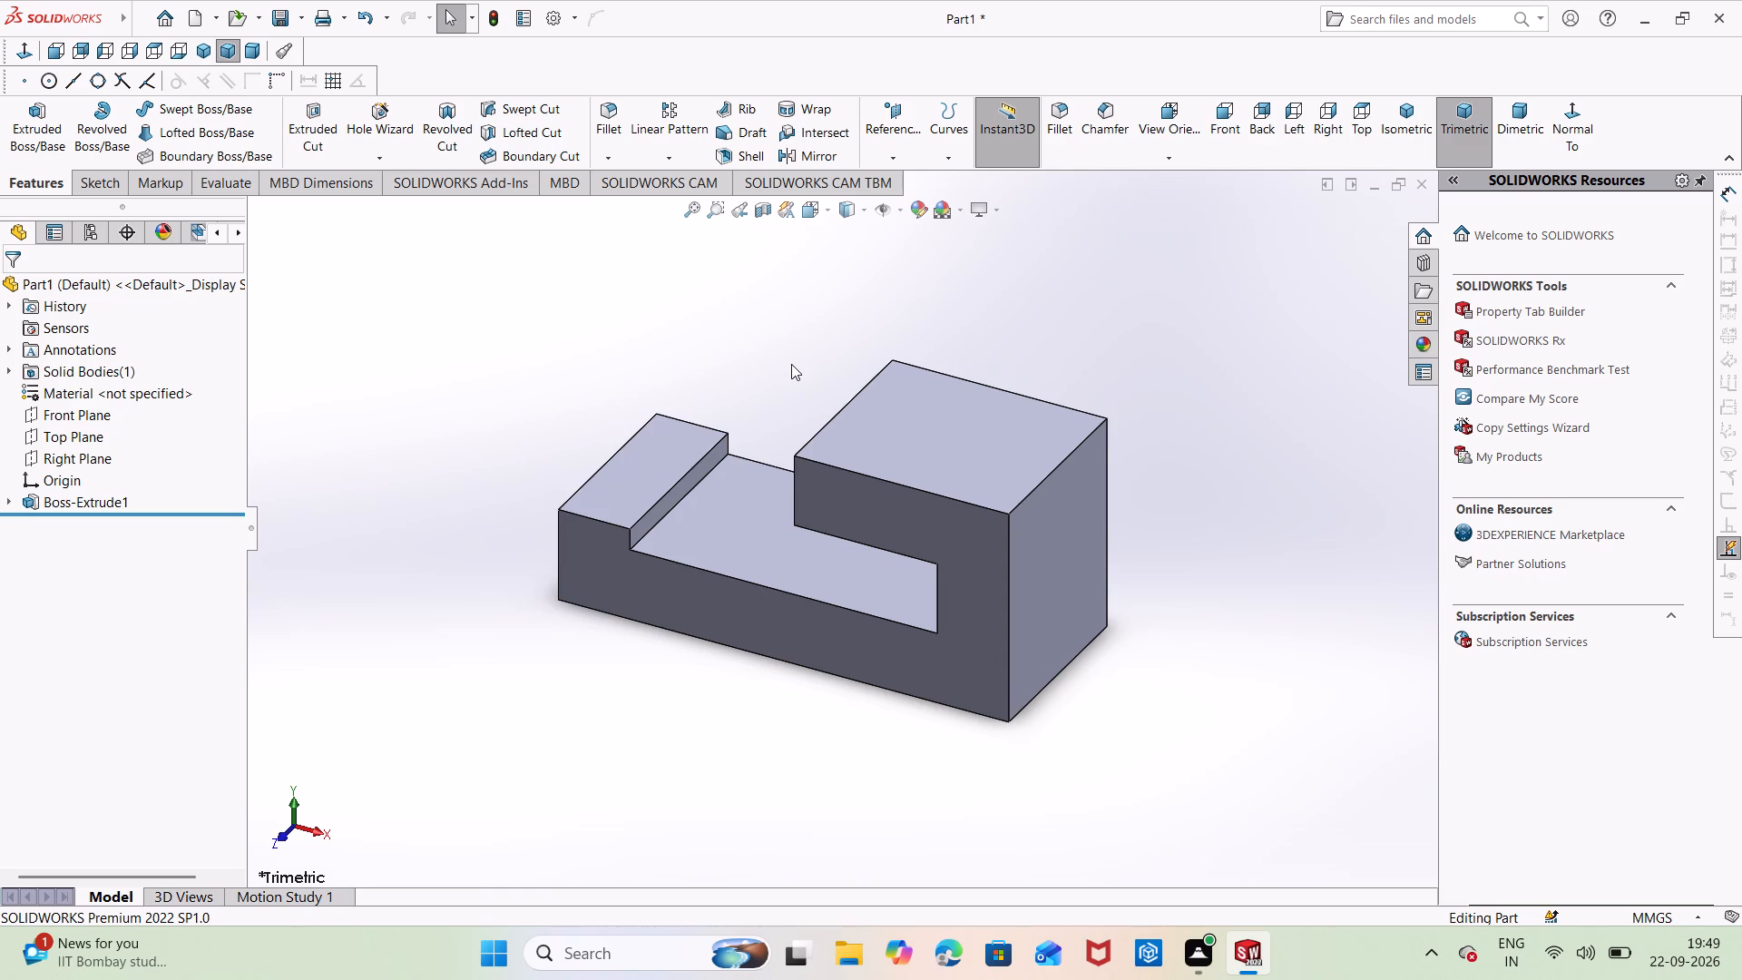
# Start a new sketch on the top face of the tall block.
pyautogui.scroll(1, 791, 365)
pyautogui.moveTo(797, 381); pyautogui.dragTo(846, 357, button='middle')
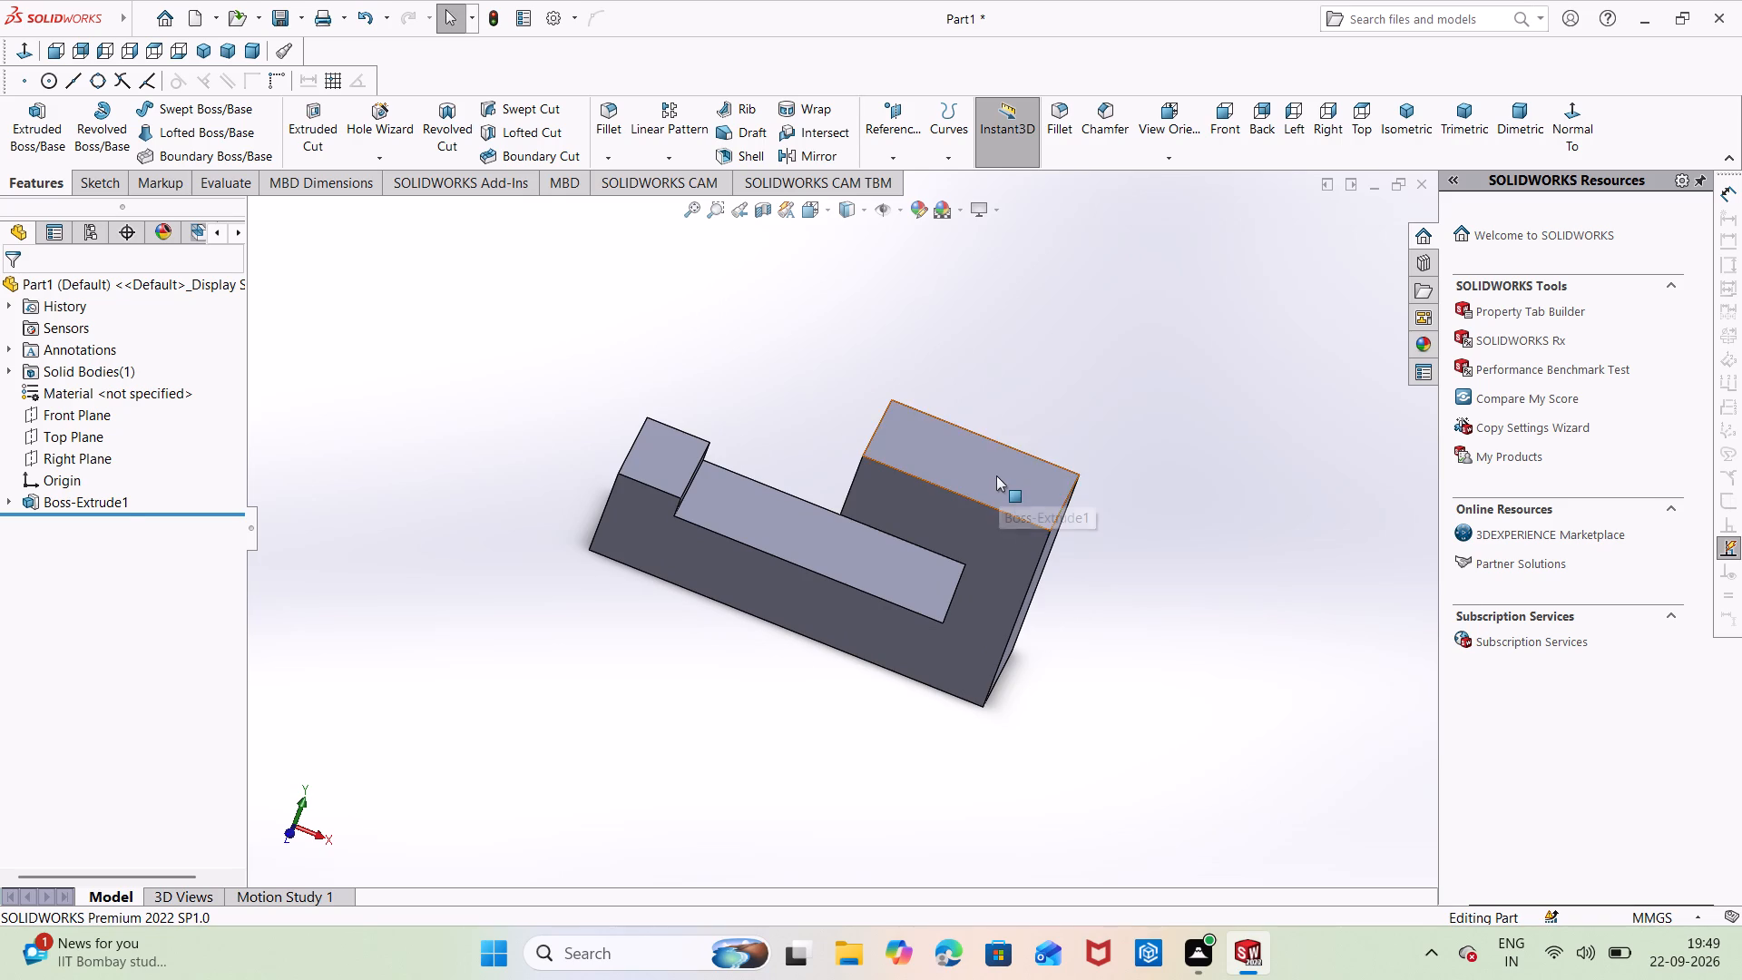
pyautogui.rightClick(993, 475)
pyautogui.click(1032, 449)
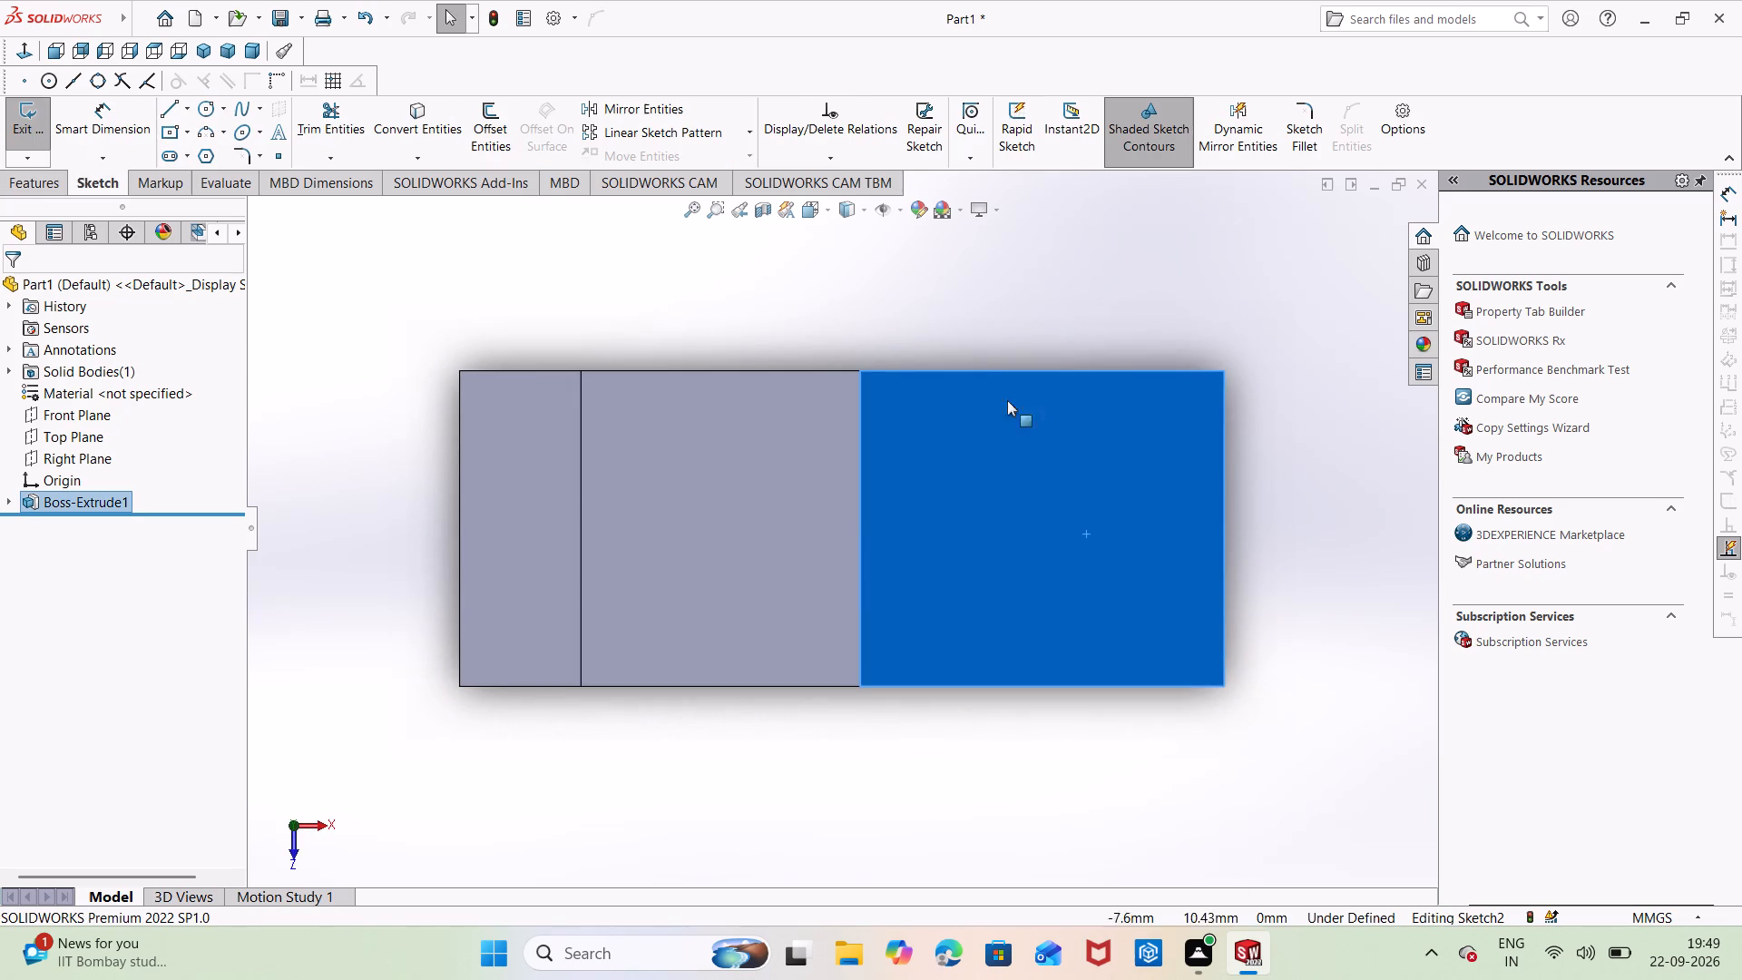
pyautogui.click(968, 340)
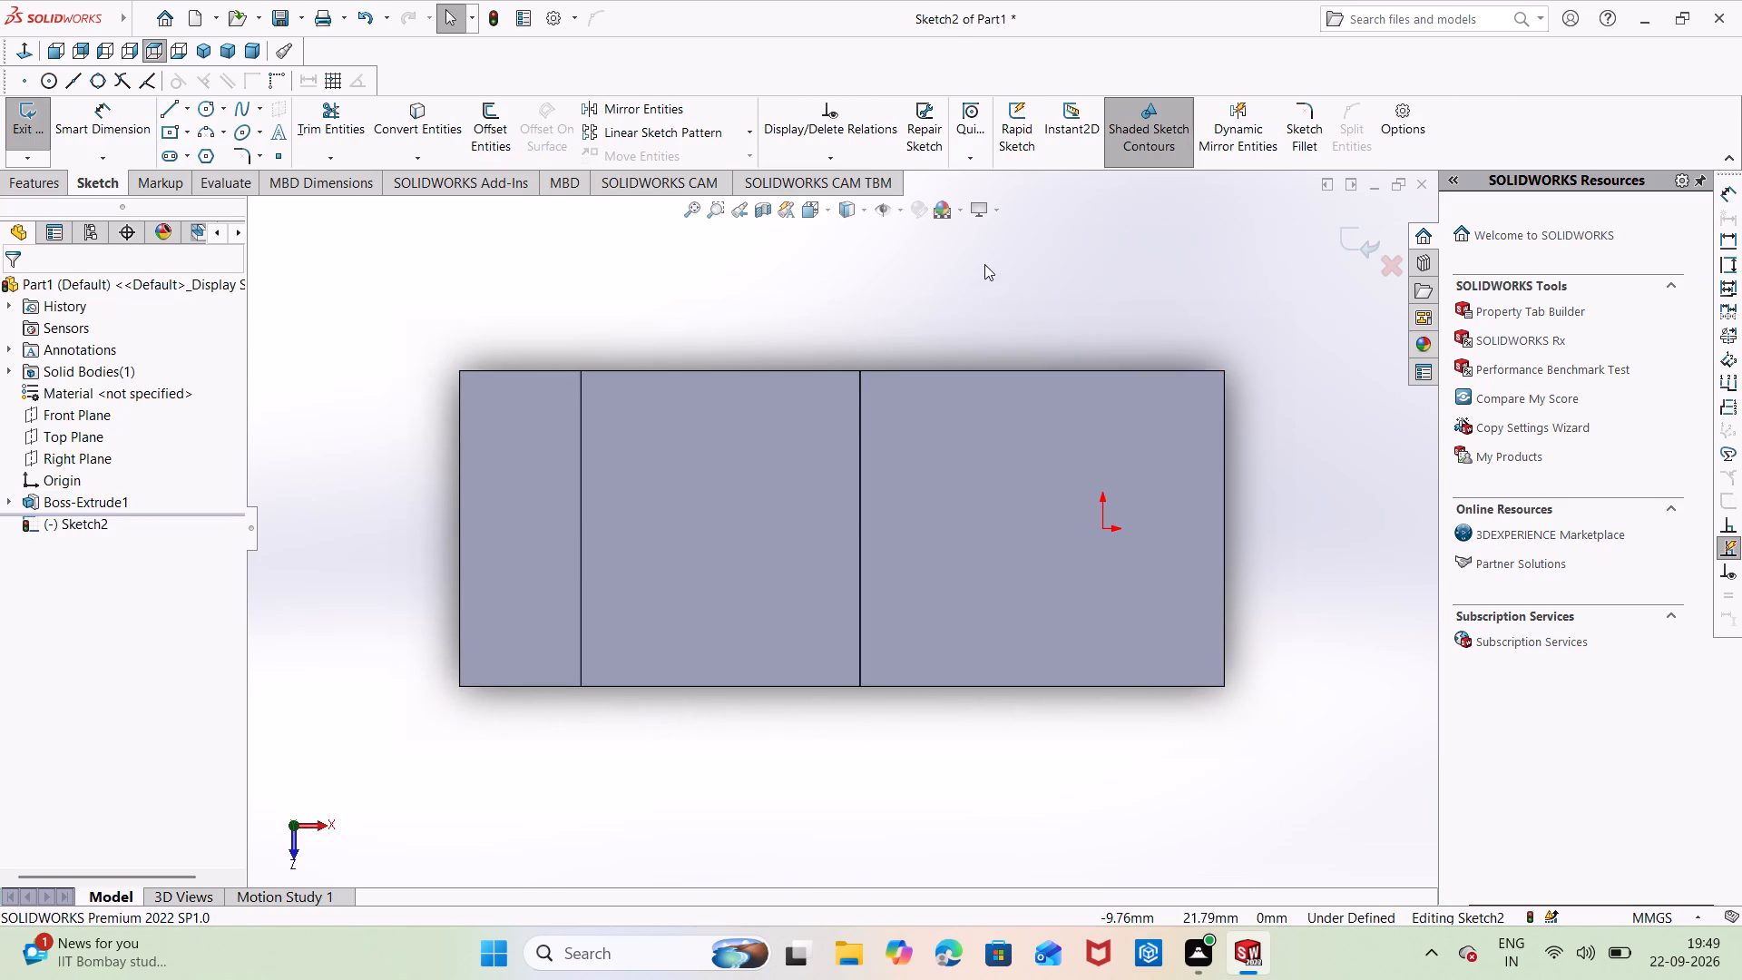
# Sketch a line chain along the top face's inner edge, stepping into the face as a square notch about 8.2 mm wide and deep.
pyautogui.moveTo(1024, 289); pyautogui.dragTo(803, 327, button='right')
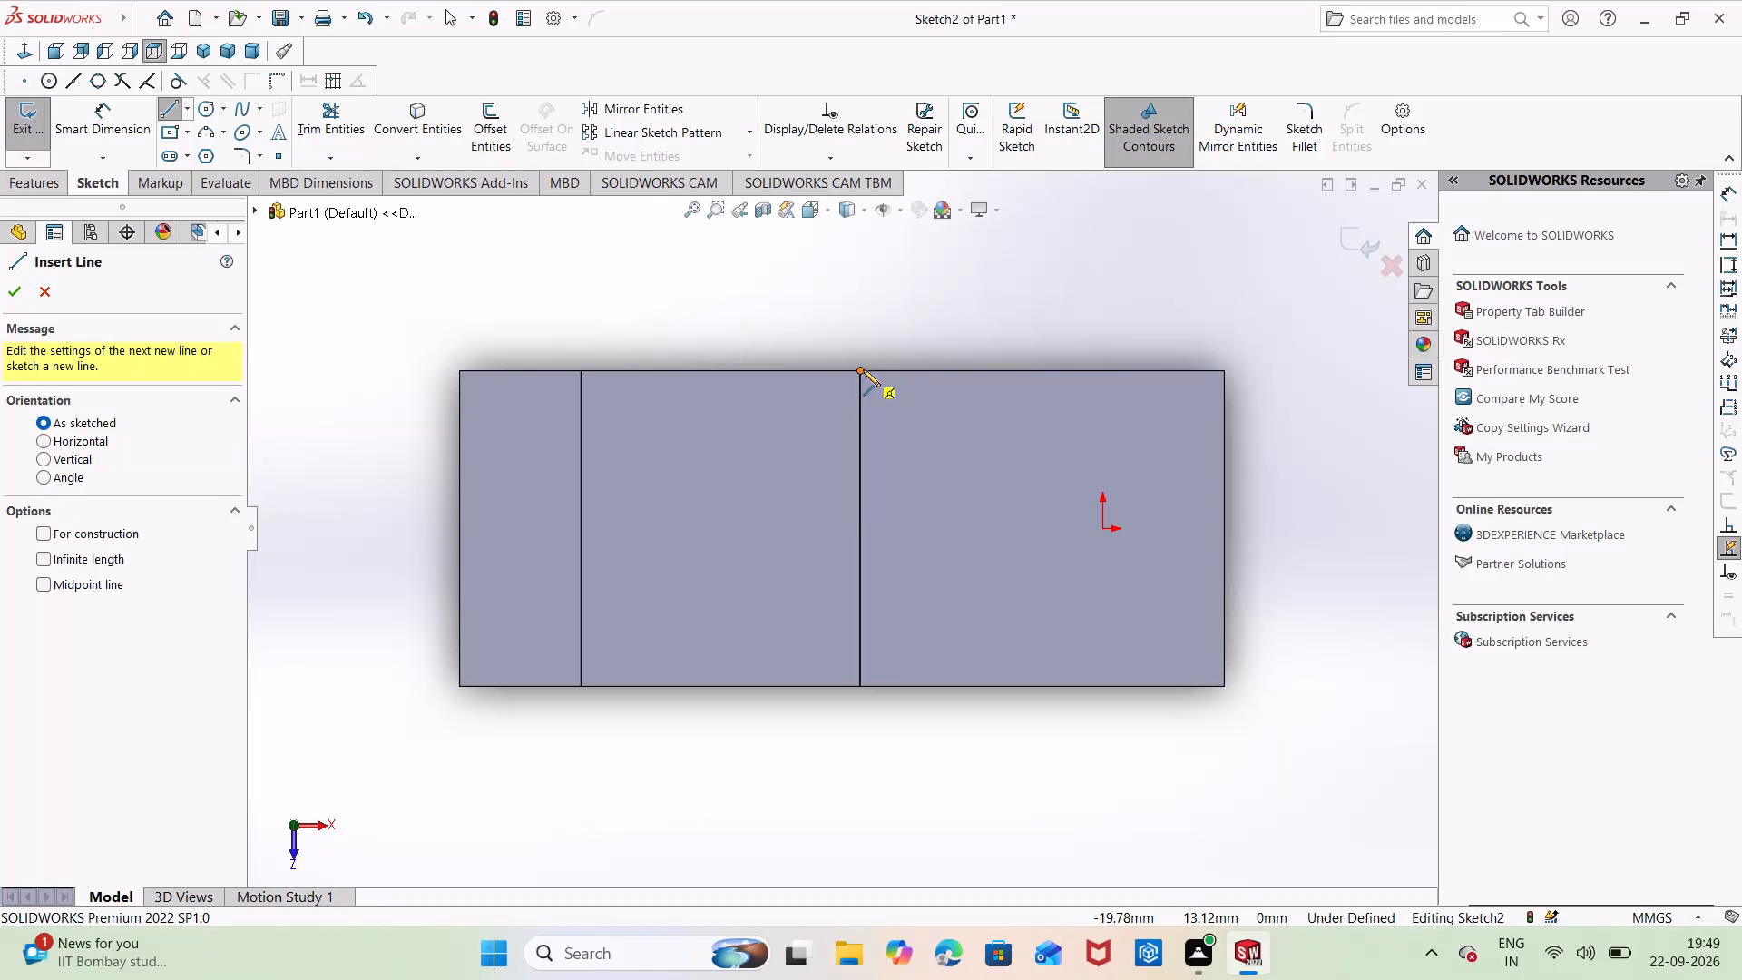
pyautogui.click(863, 369)
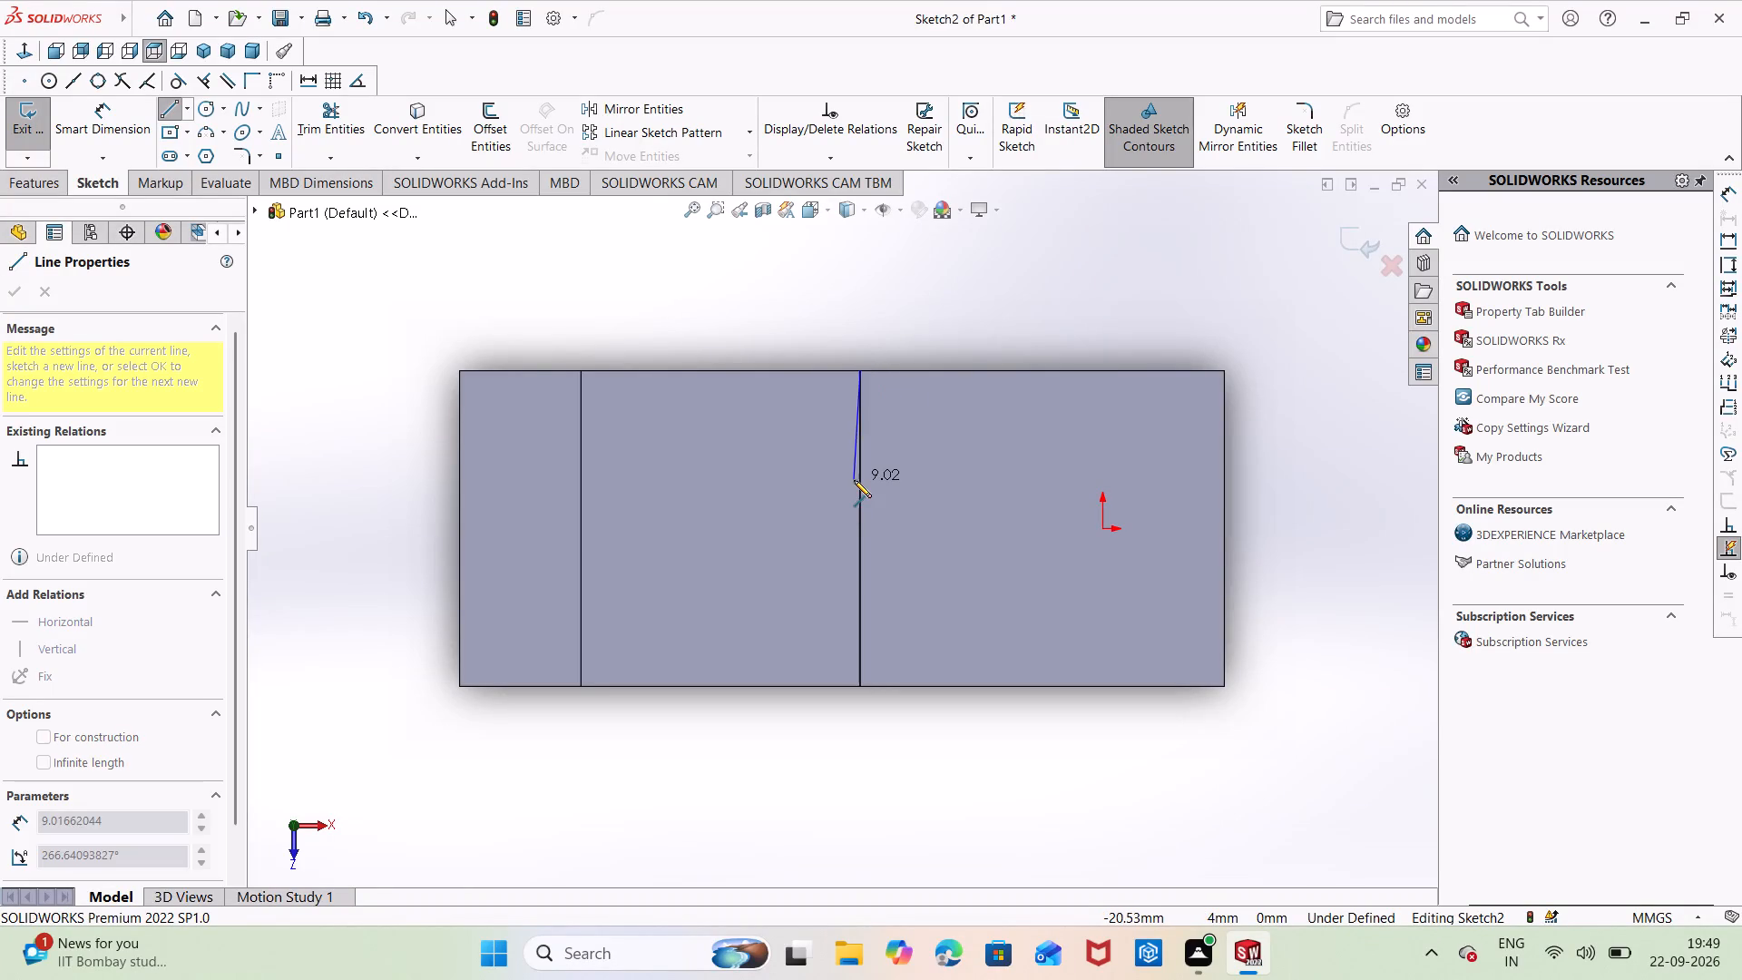
pyautogui.click(861, 475)
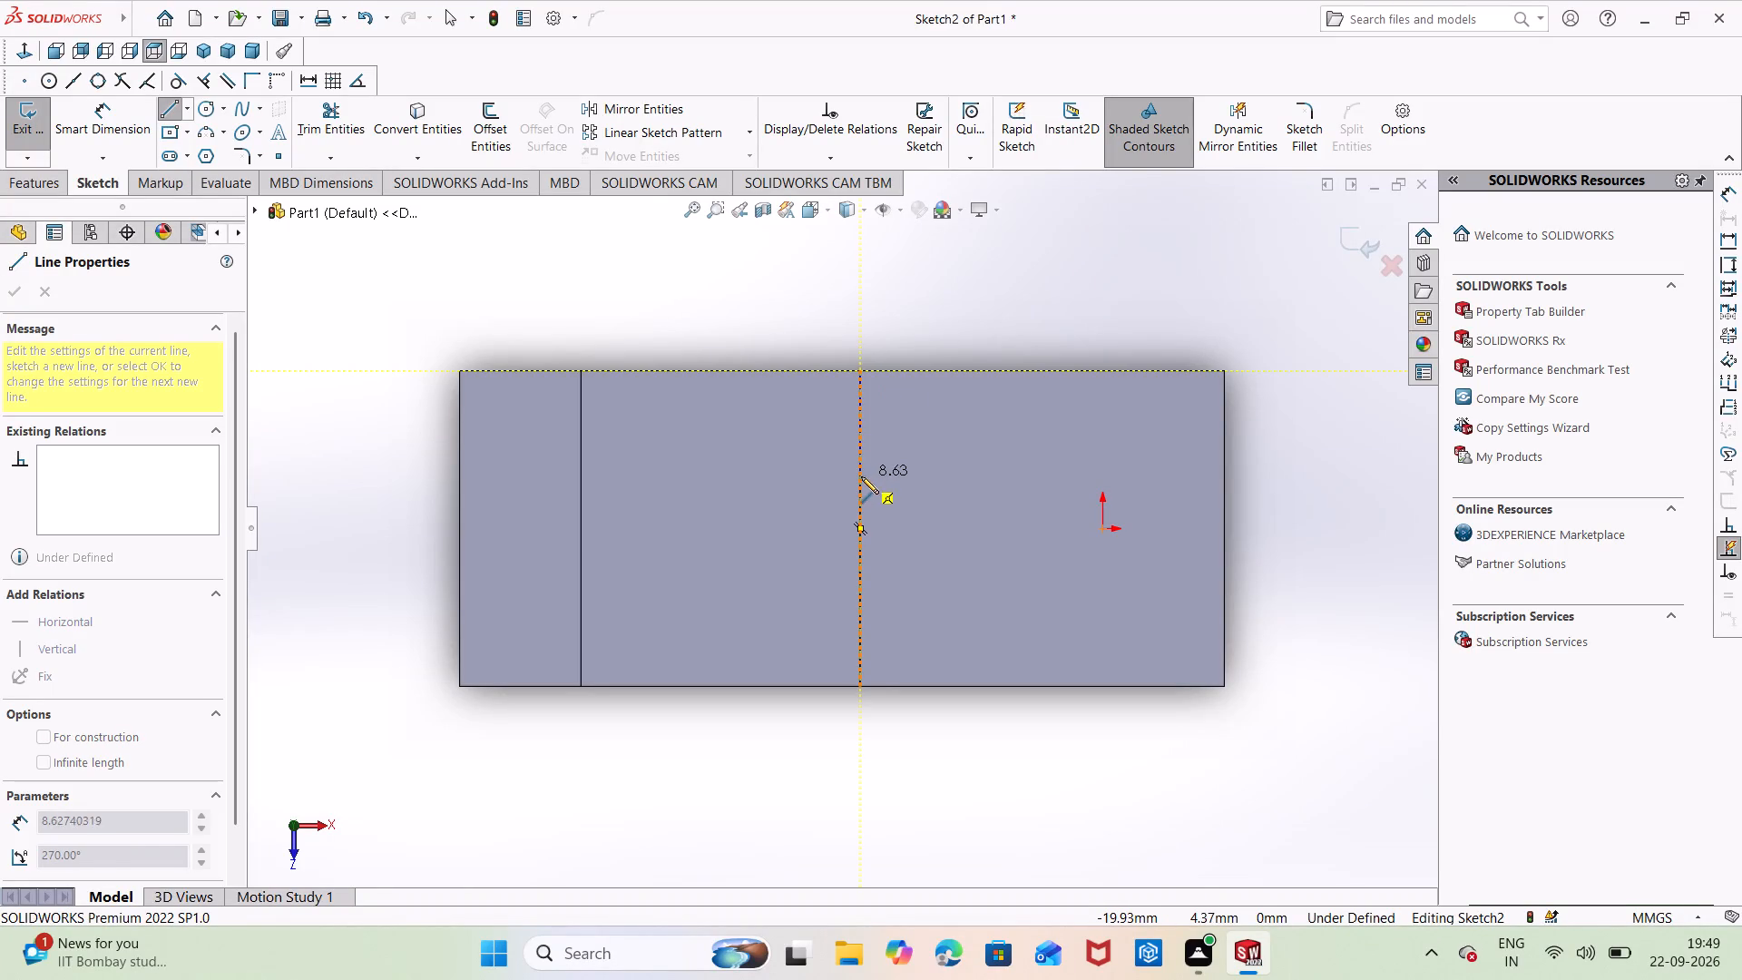
pyautogui.click(960, 476)
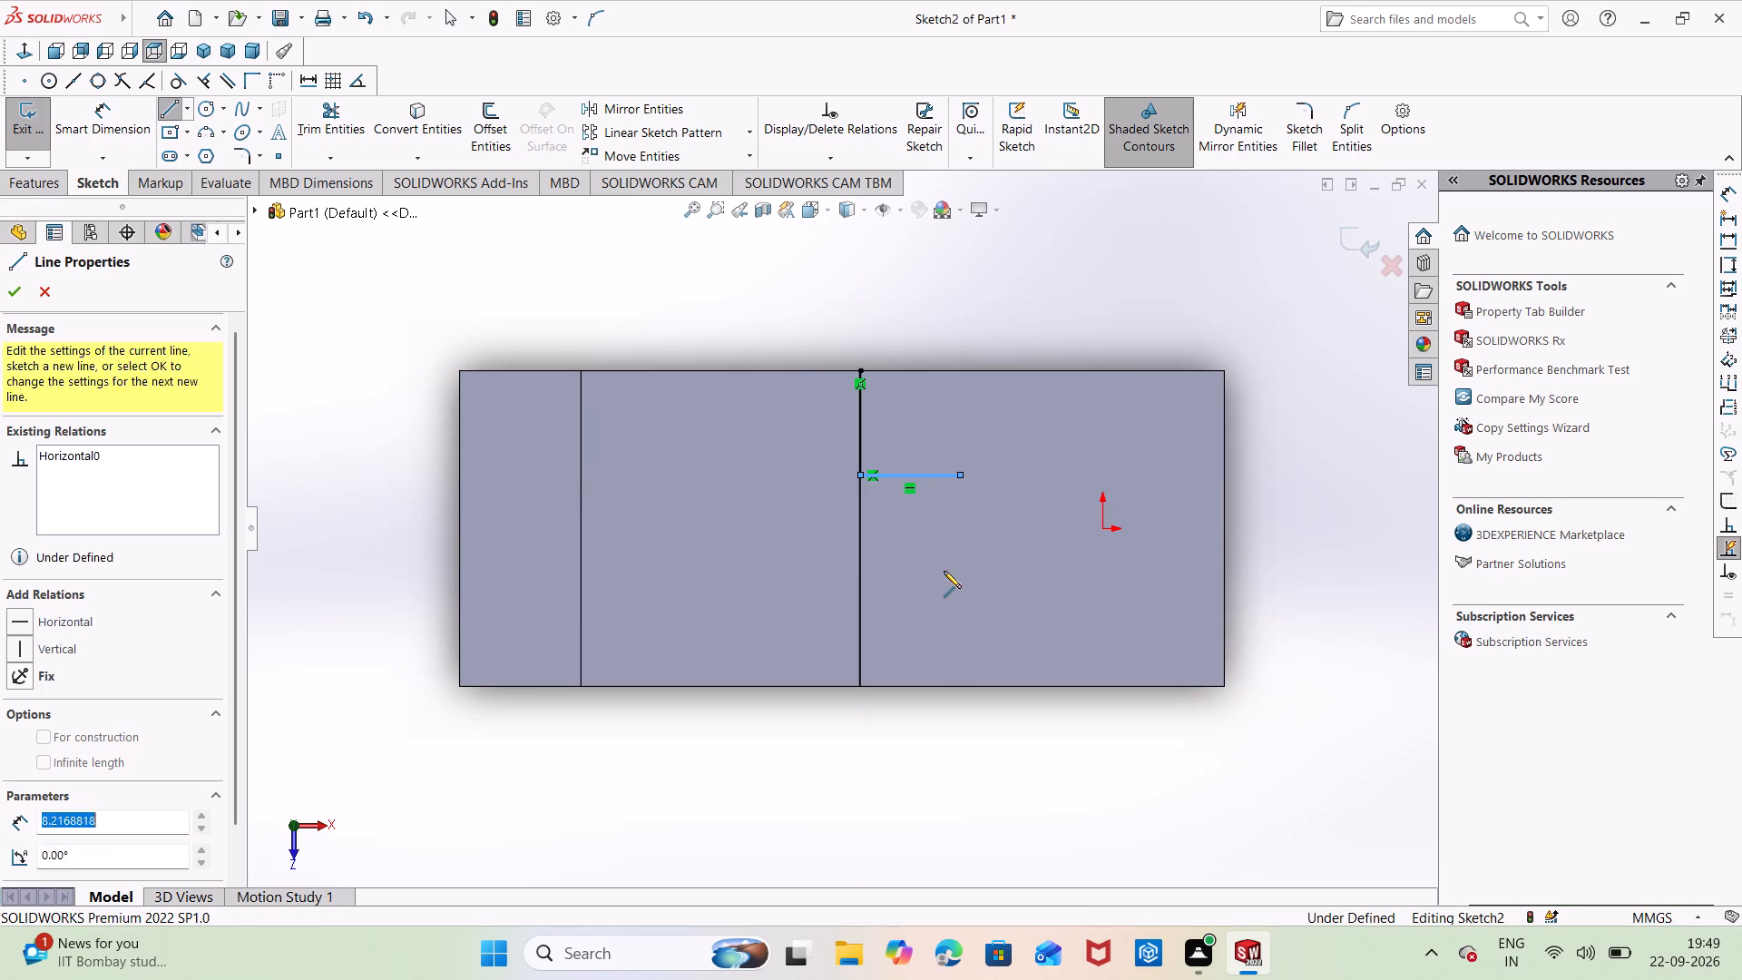
pyautogui.click(958, 575)
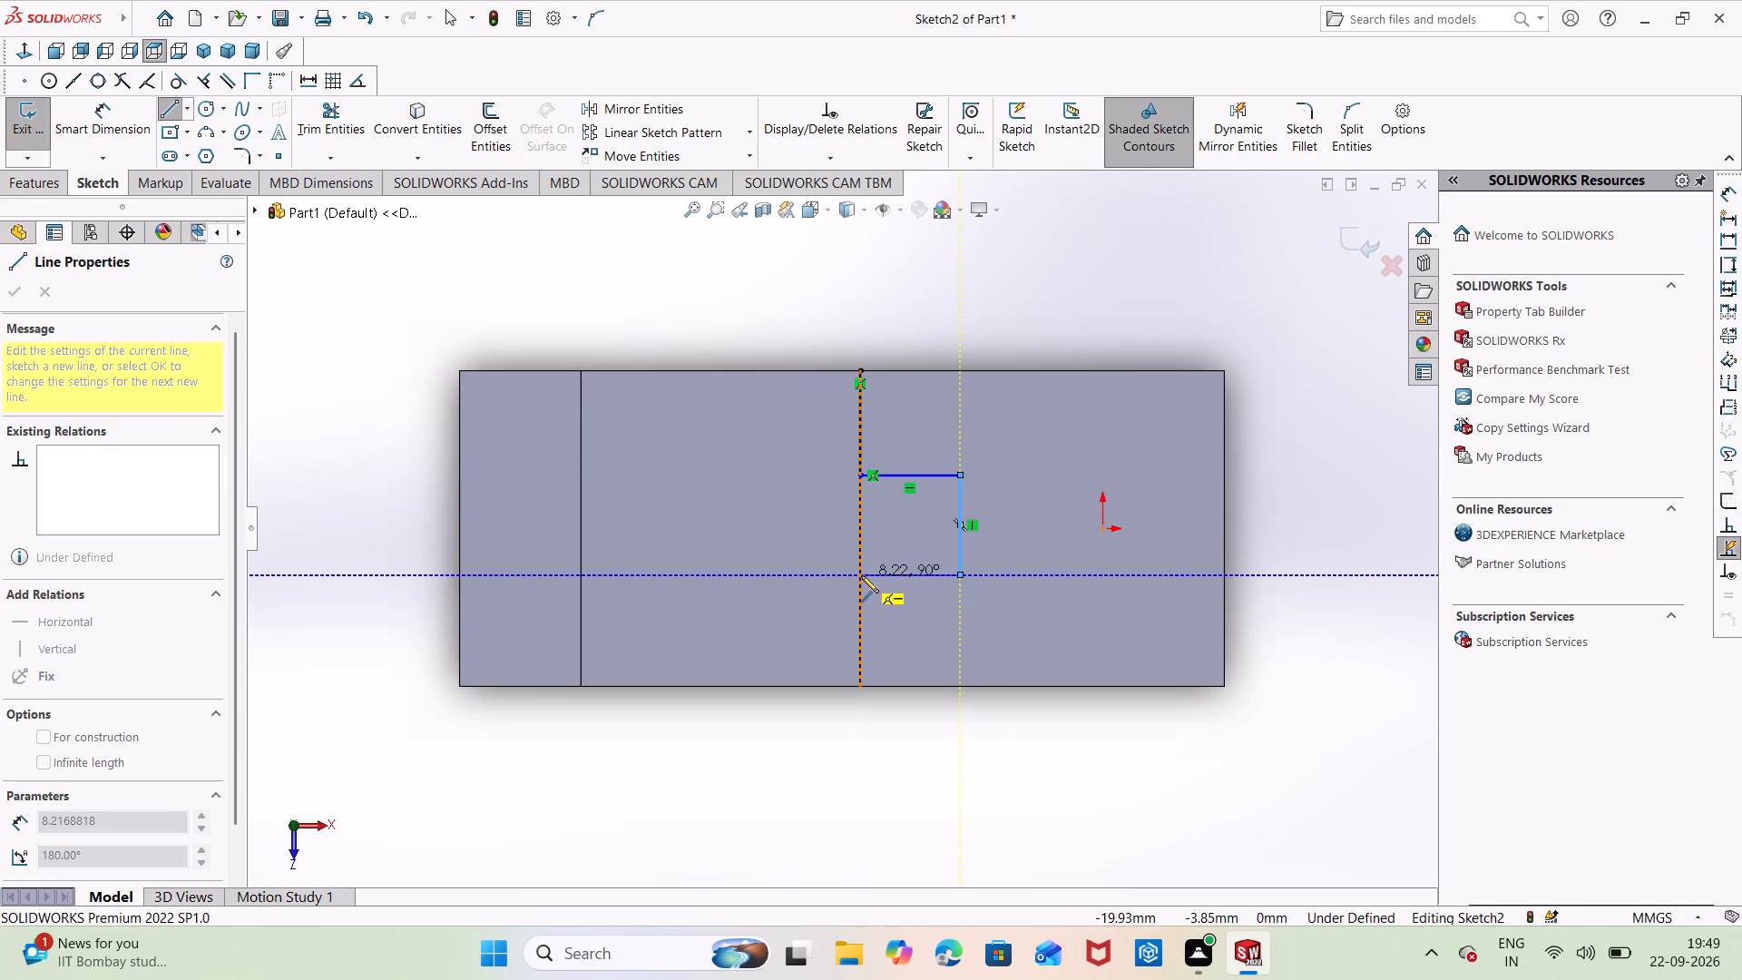
pyautogui.click(861, 575)
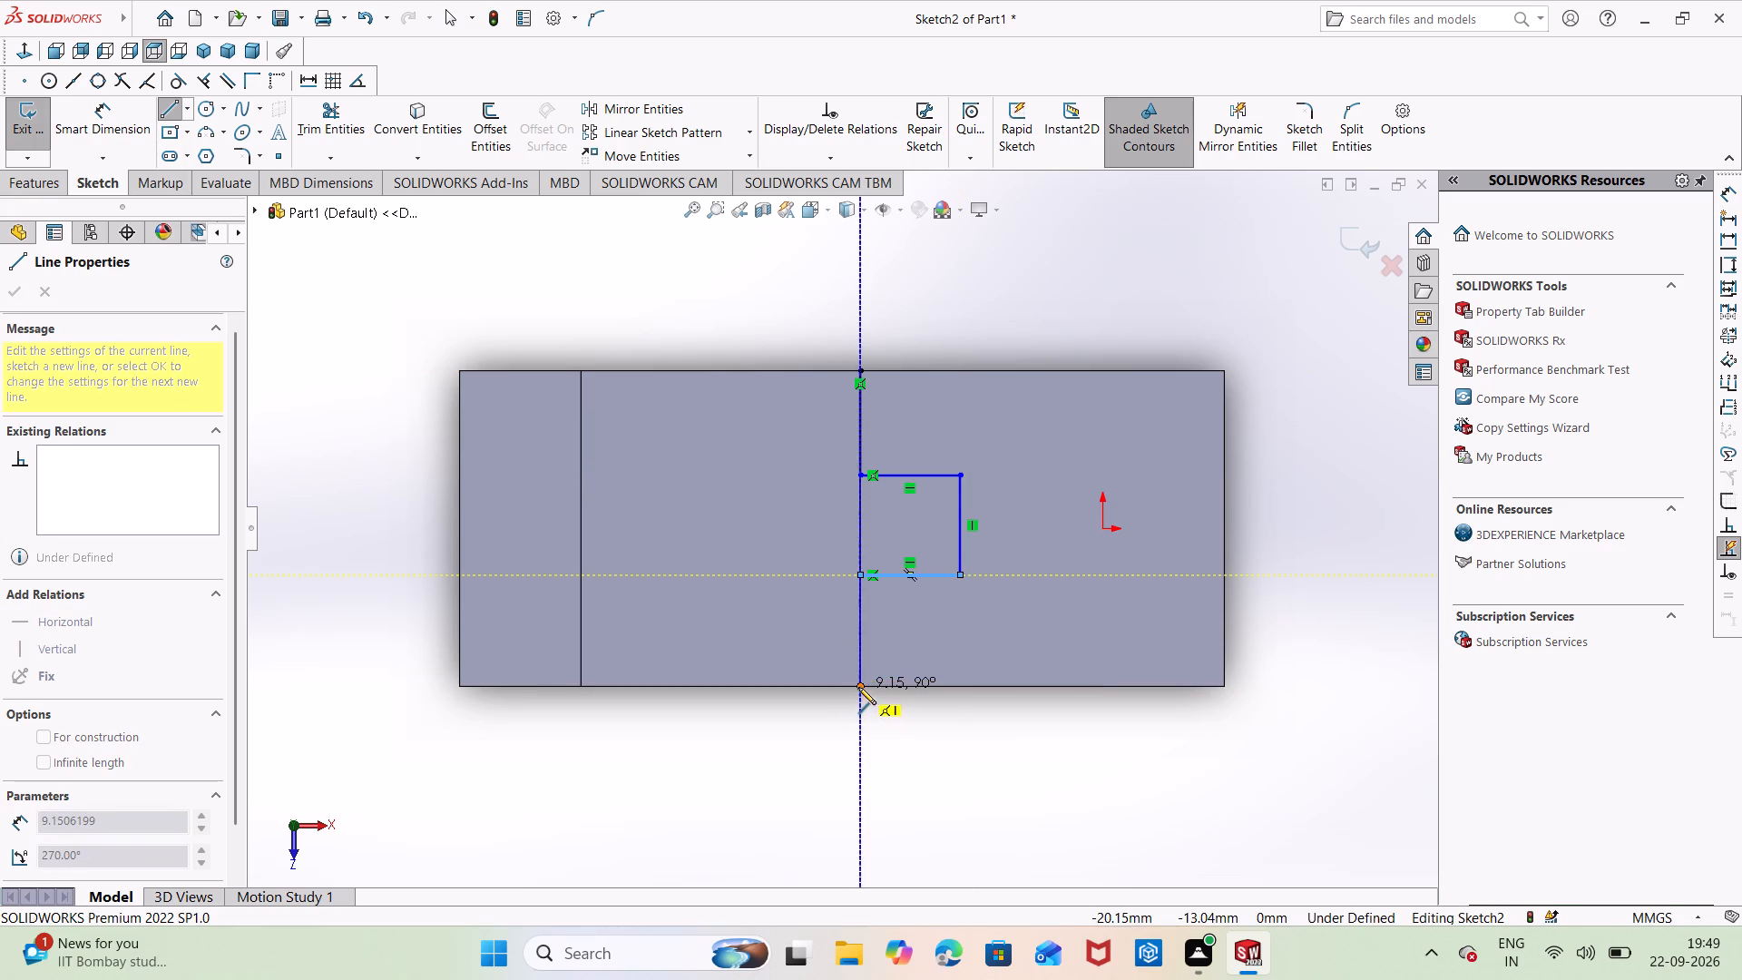
pyautogui.click(858, 687)
pyautogui.press('Escape')
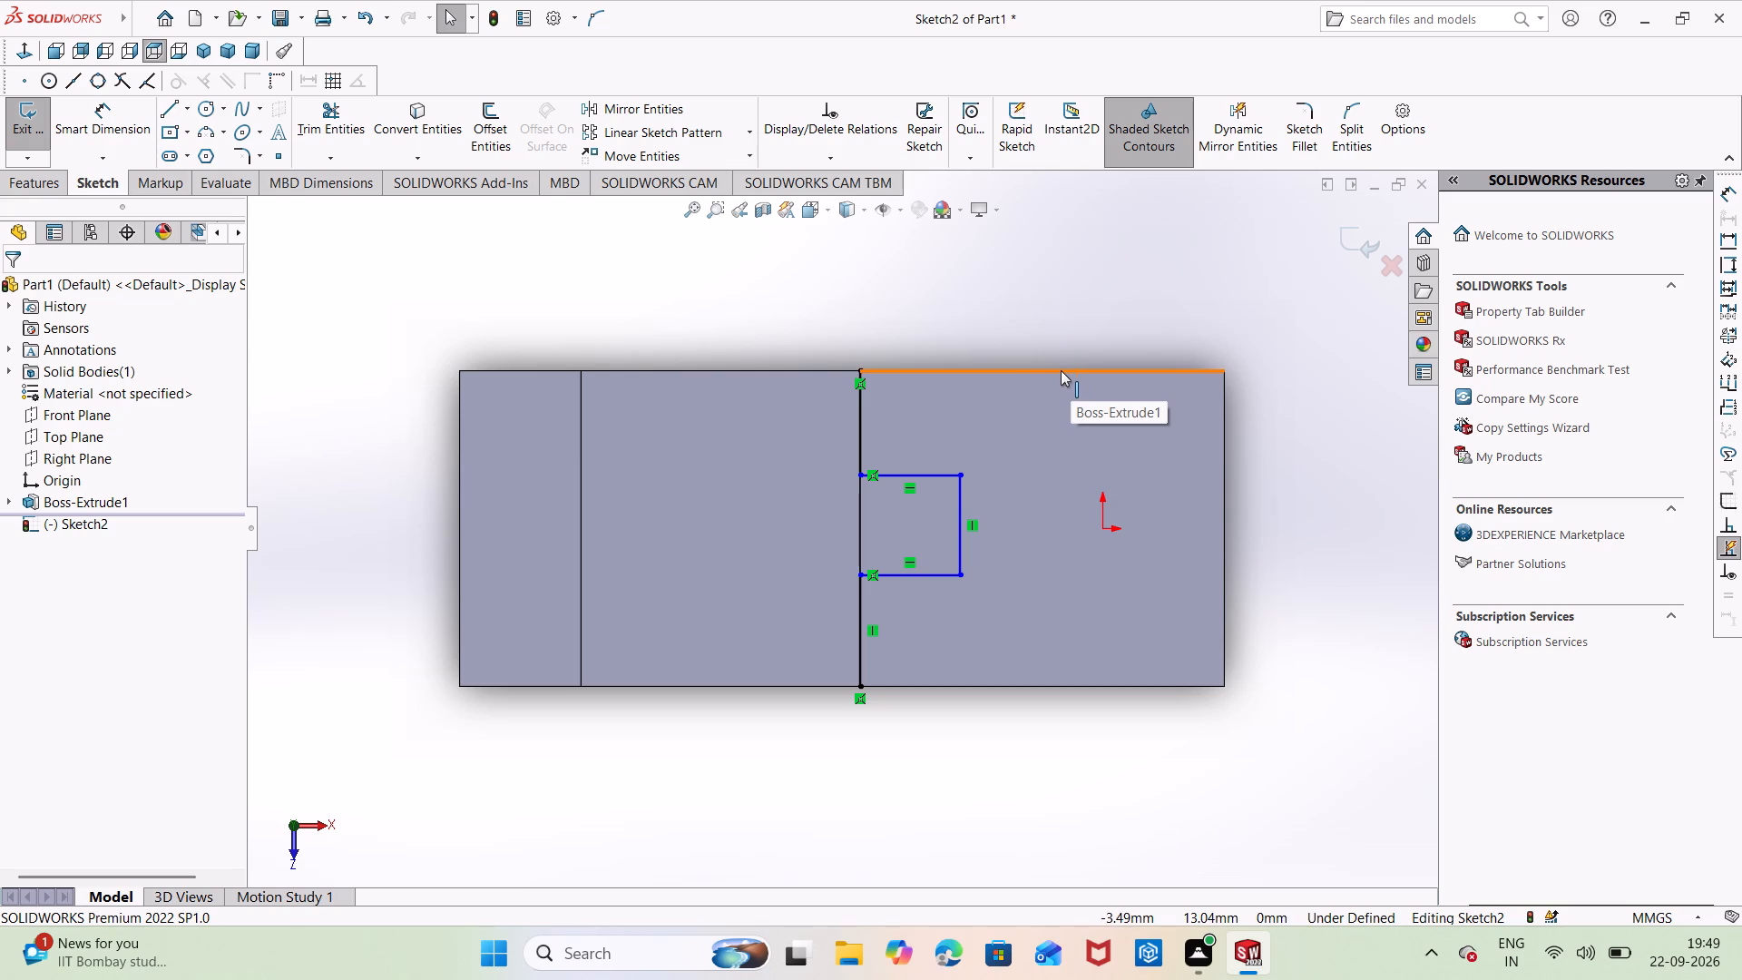
# Delete the two vertical sketch lines lying on the face's inner edge above and below the notch.
pyautogui.rightClick(866, 429)
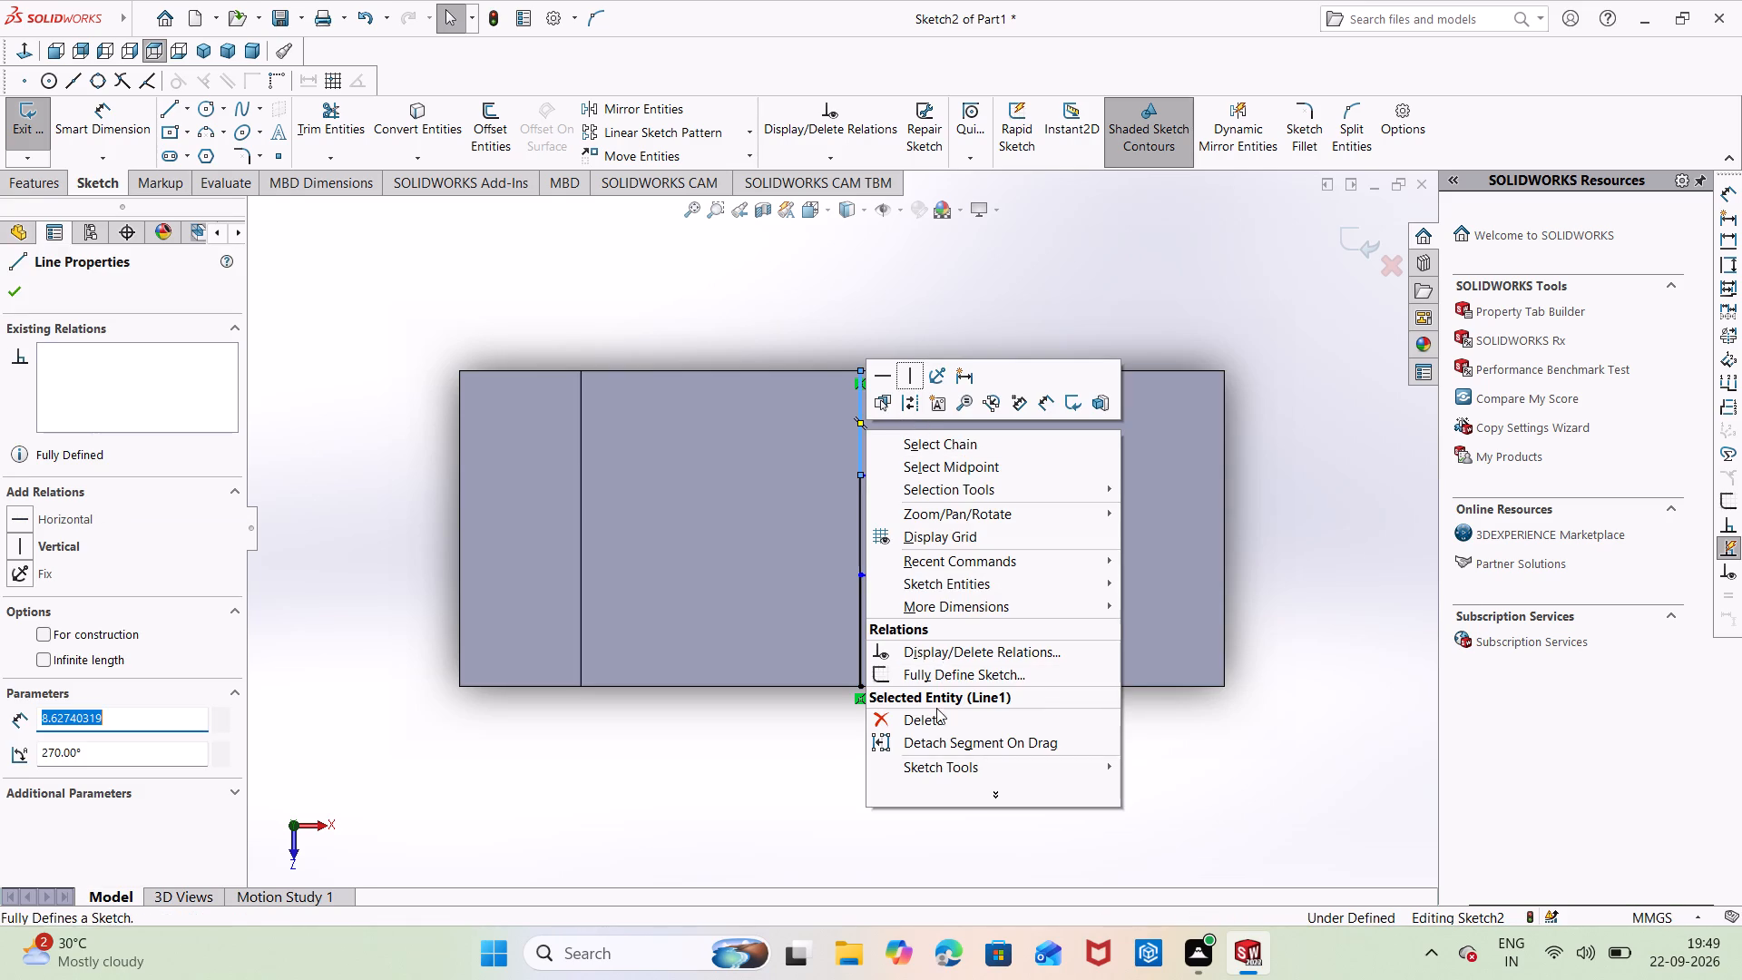
pyautogui.click(937, 716)
pyautogui.rightClick(862, 630)
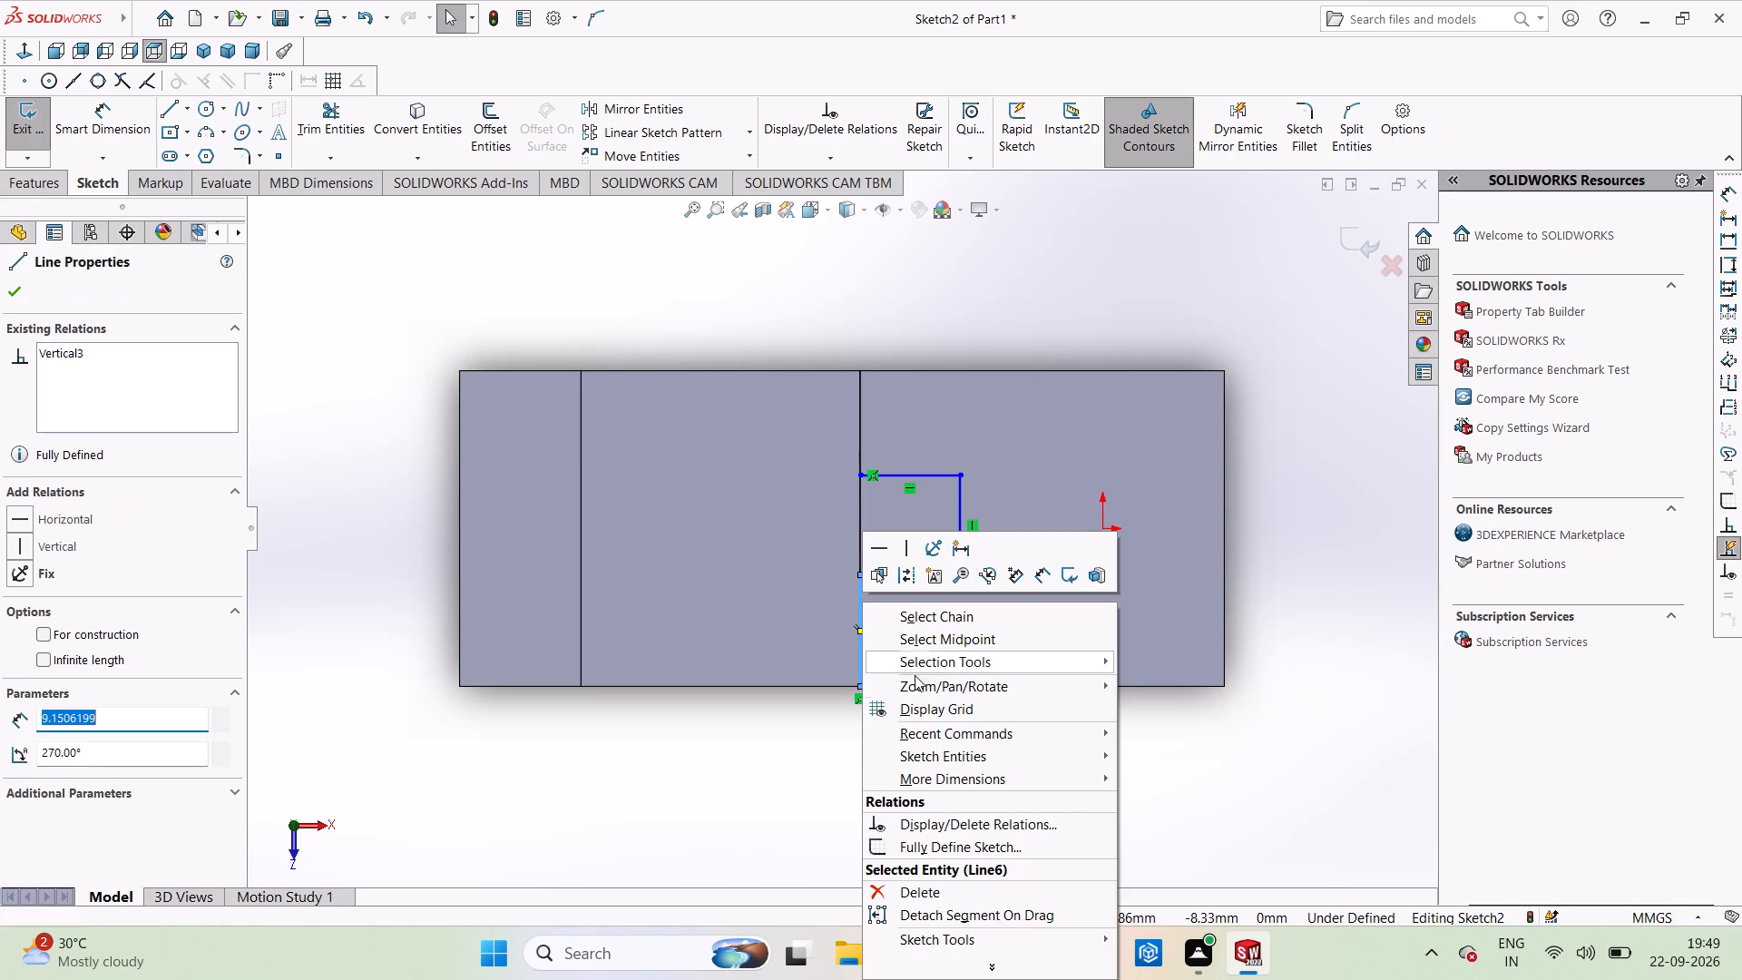
pyautogui.click(944, 902)
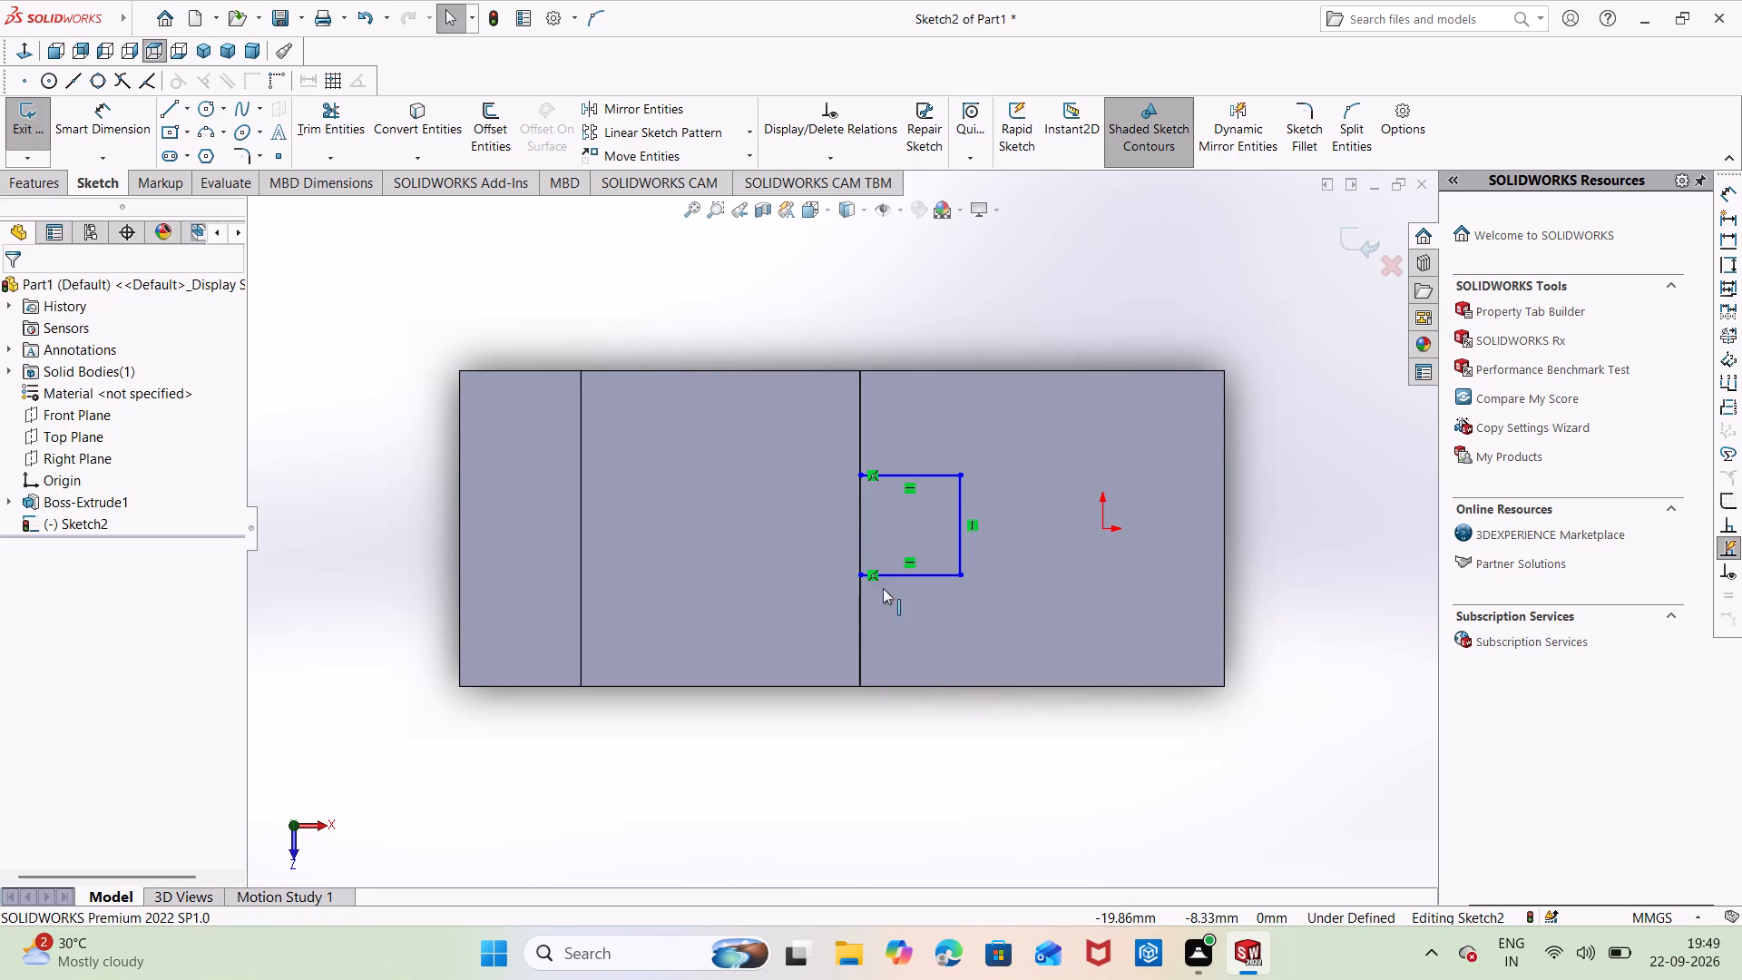
# Dimension the distance between the notch's two open endpoints at 8 mm.
pyautogui.moveTo(680, 492); pyautogui.dragTo(662, 397, button='right')
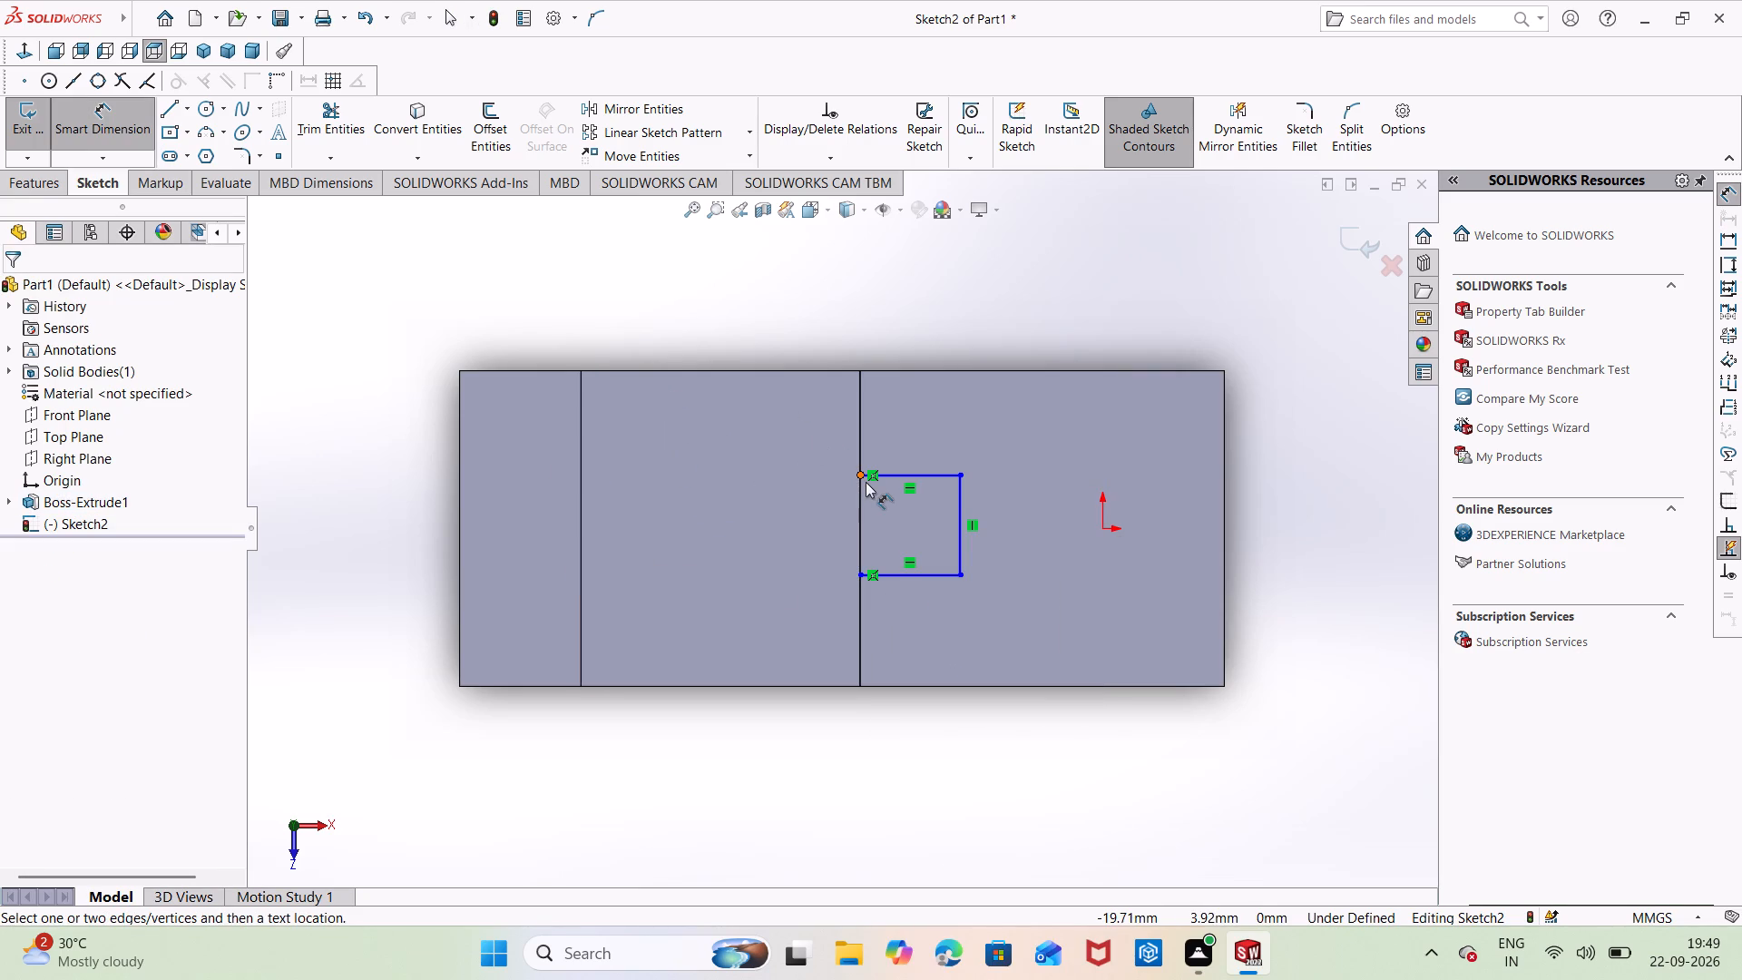
pyautogui.click(862, 474)
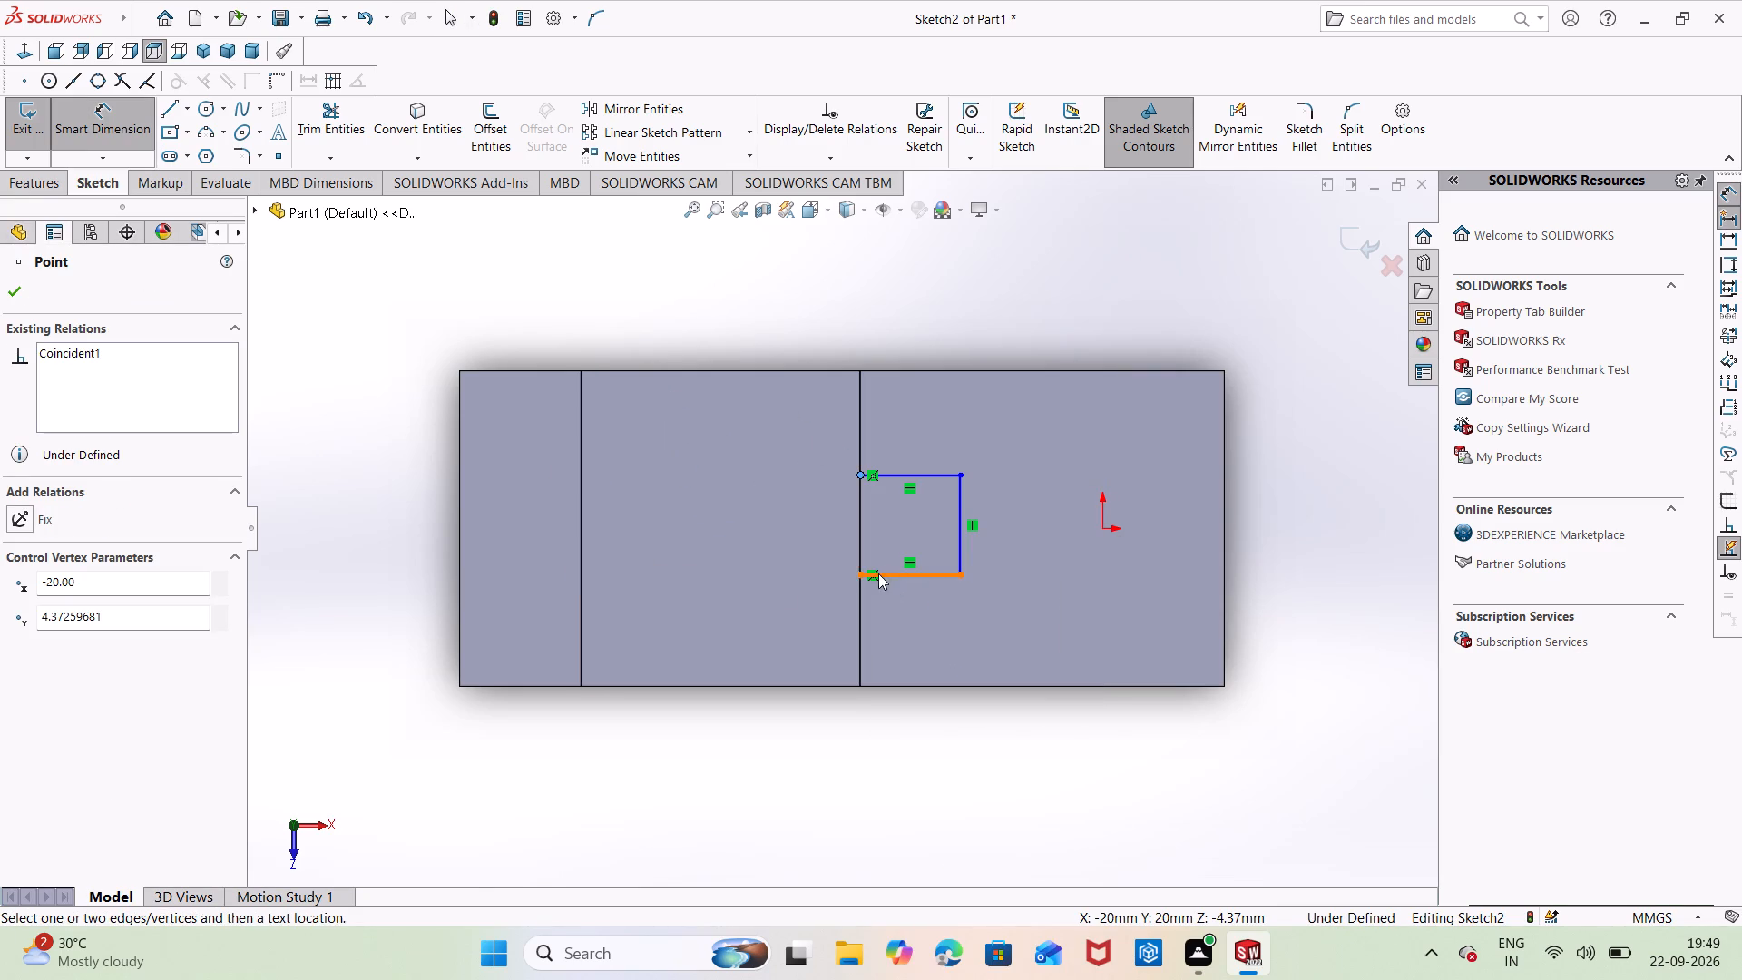
pyautogui.click(861, 574)
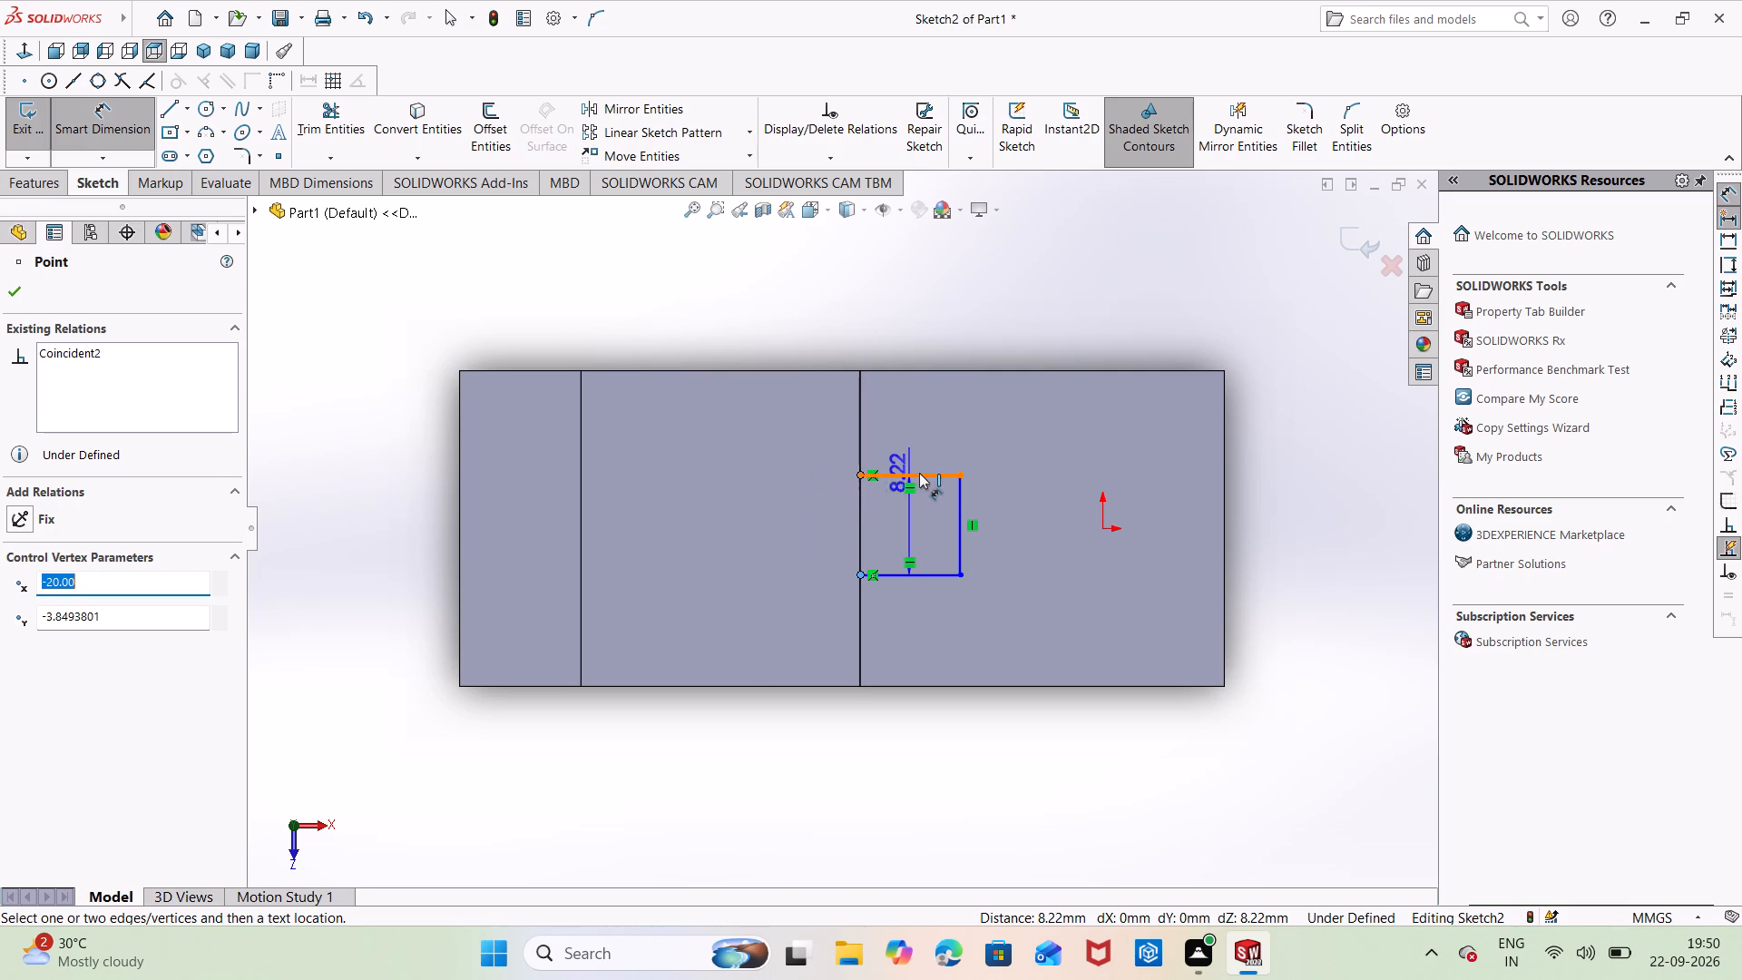
pyautogui.click(823, 537)
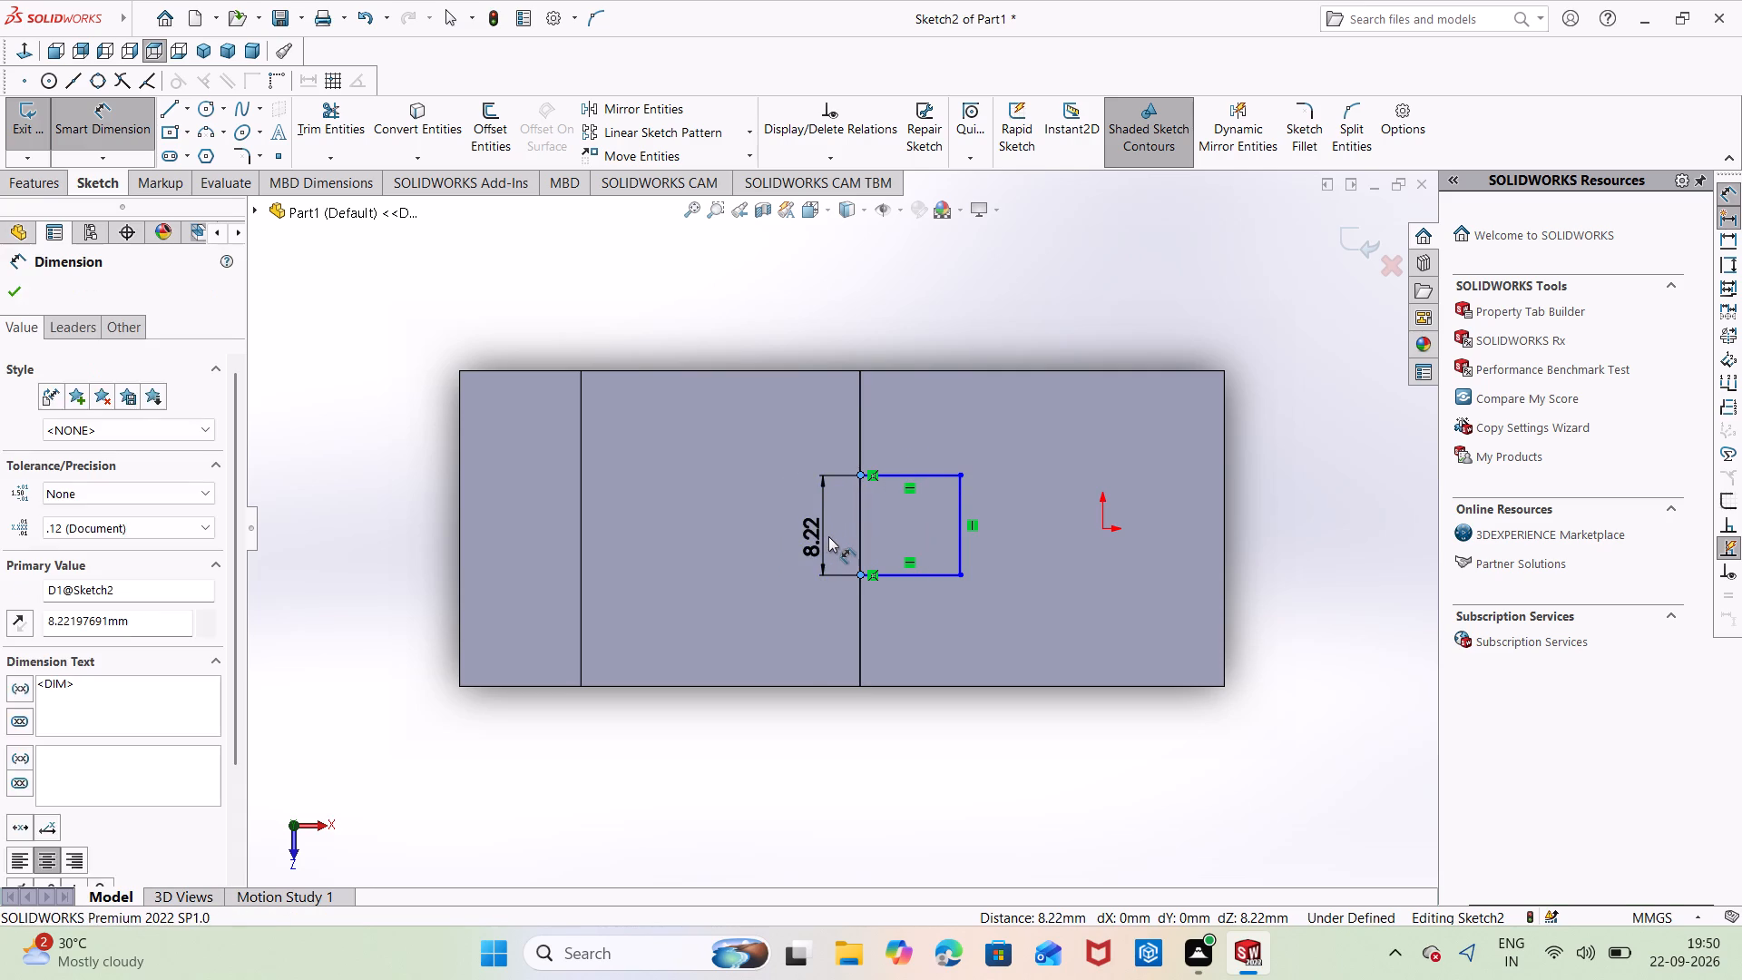
pyautogui.press('BackSpace')
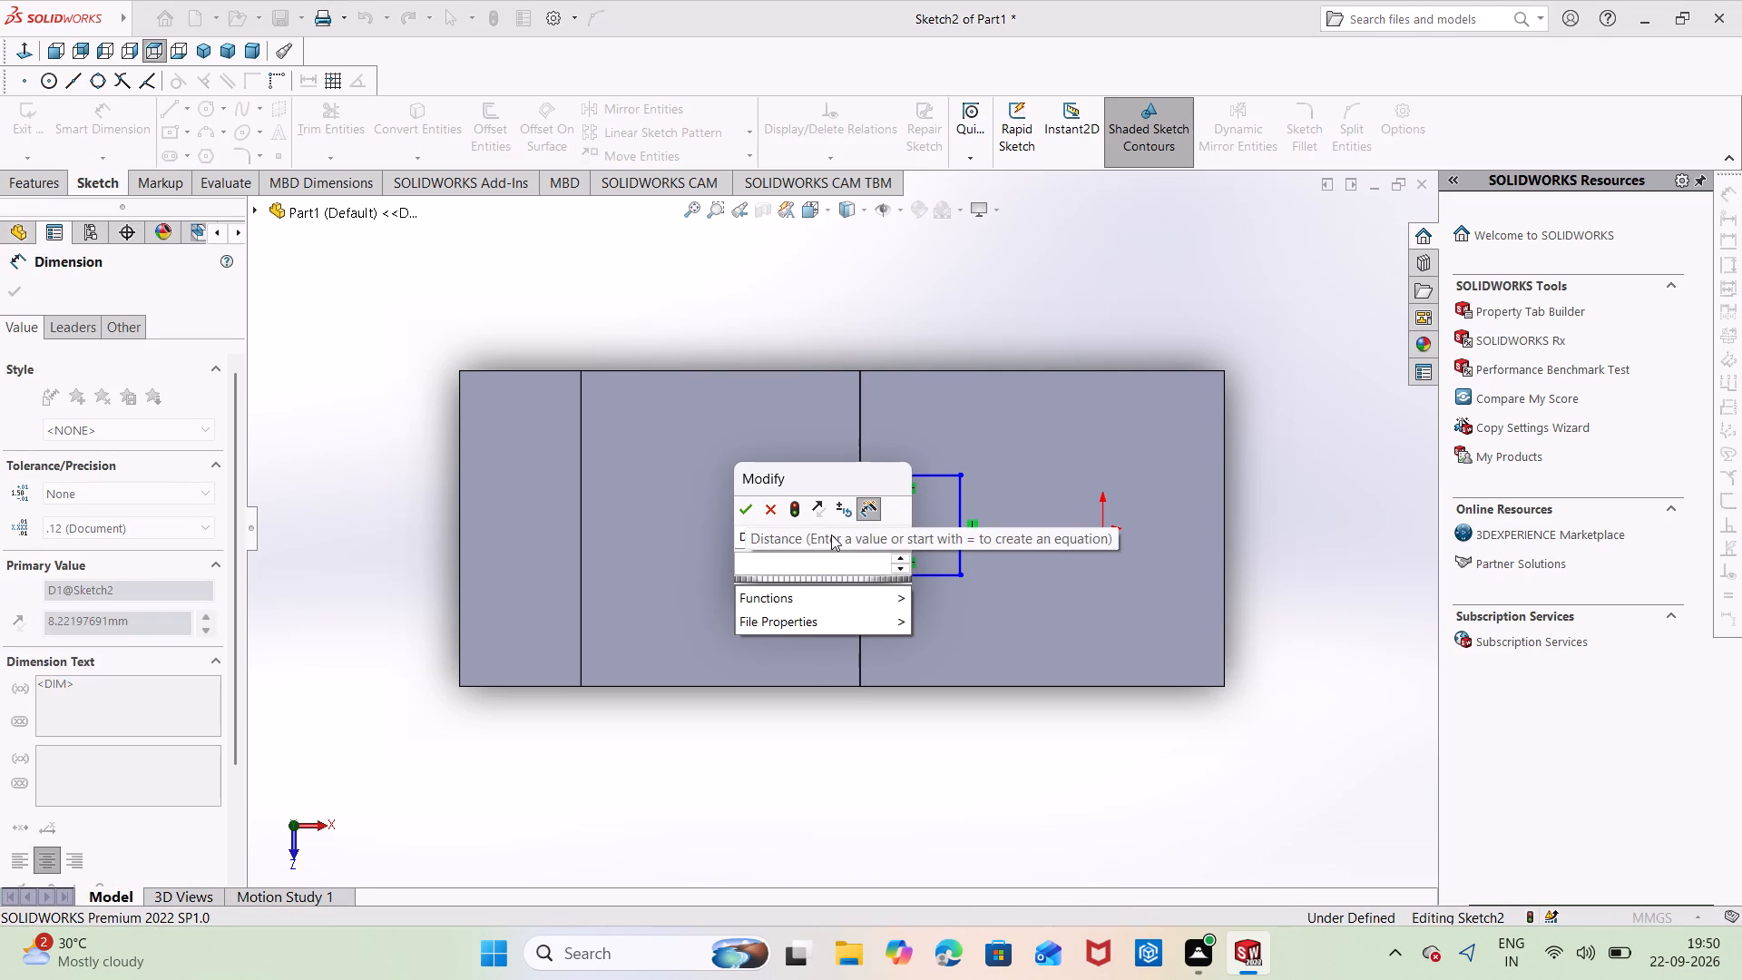
pyautogui.press('8')
pyautogui.press('Return')
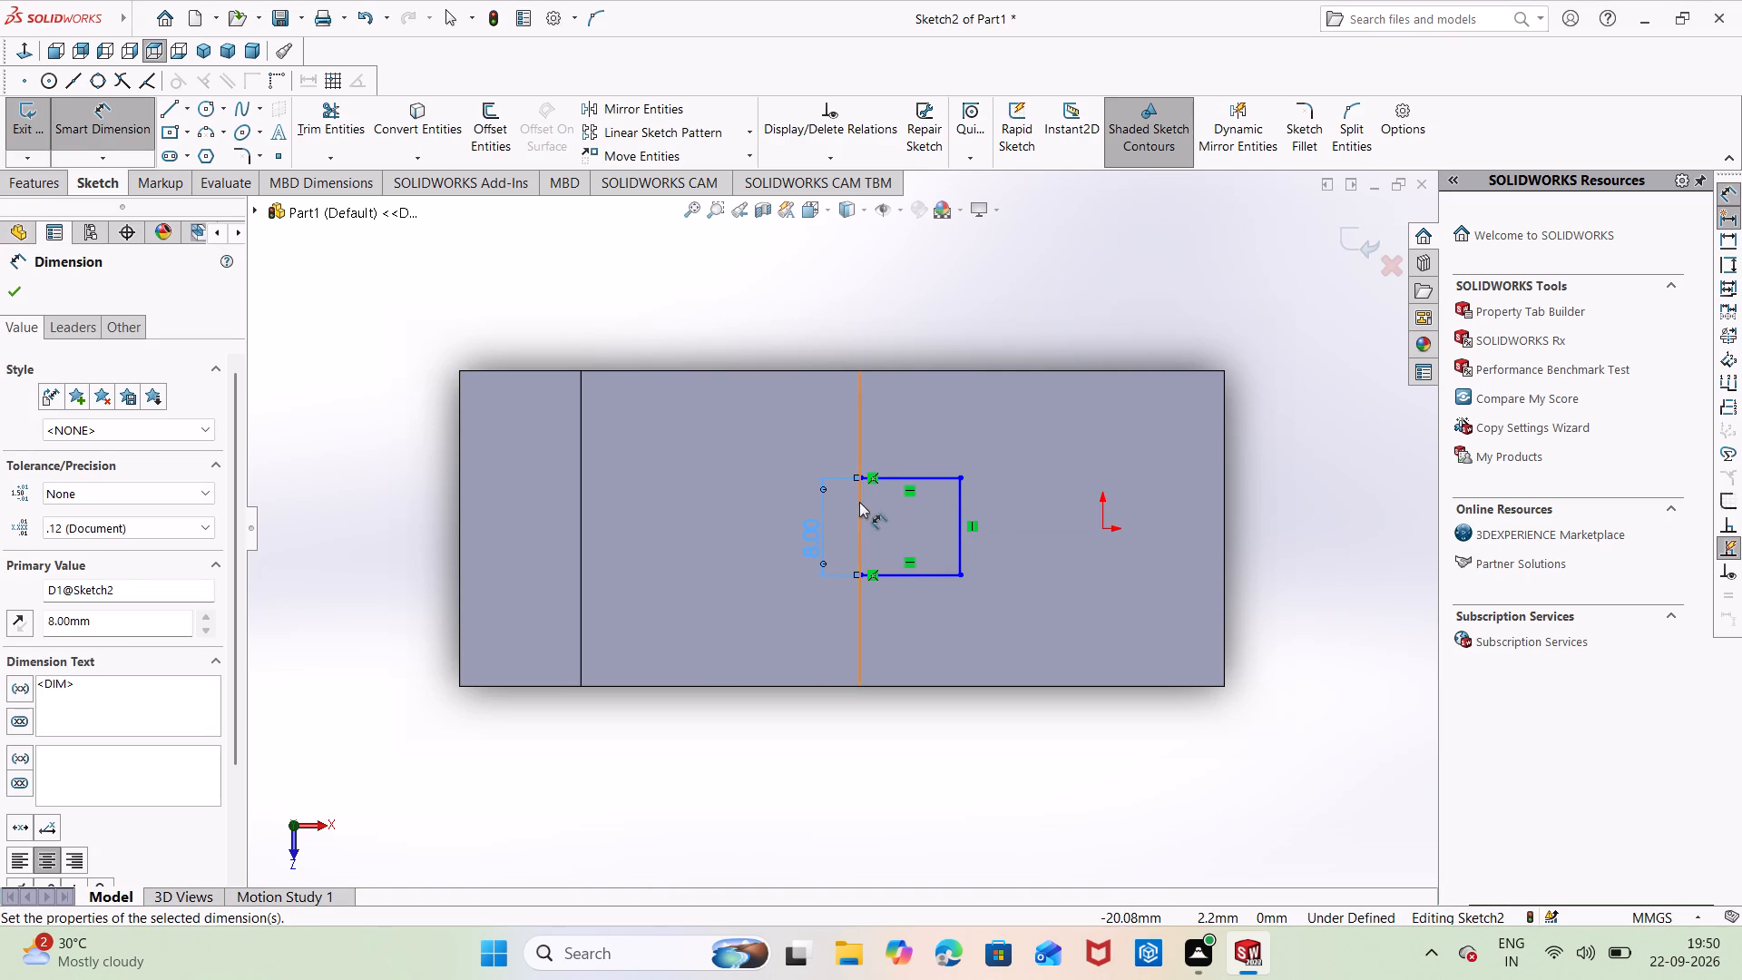
# Close the notch outline with a vertical line joining its two open endpoints along the face's inner edge.
pyautogui.moveTo(1055, 509); pyautogui.dragTo(974, 474, button='right')
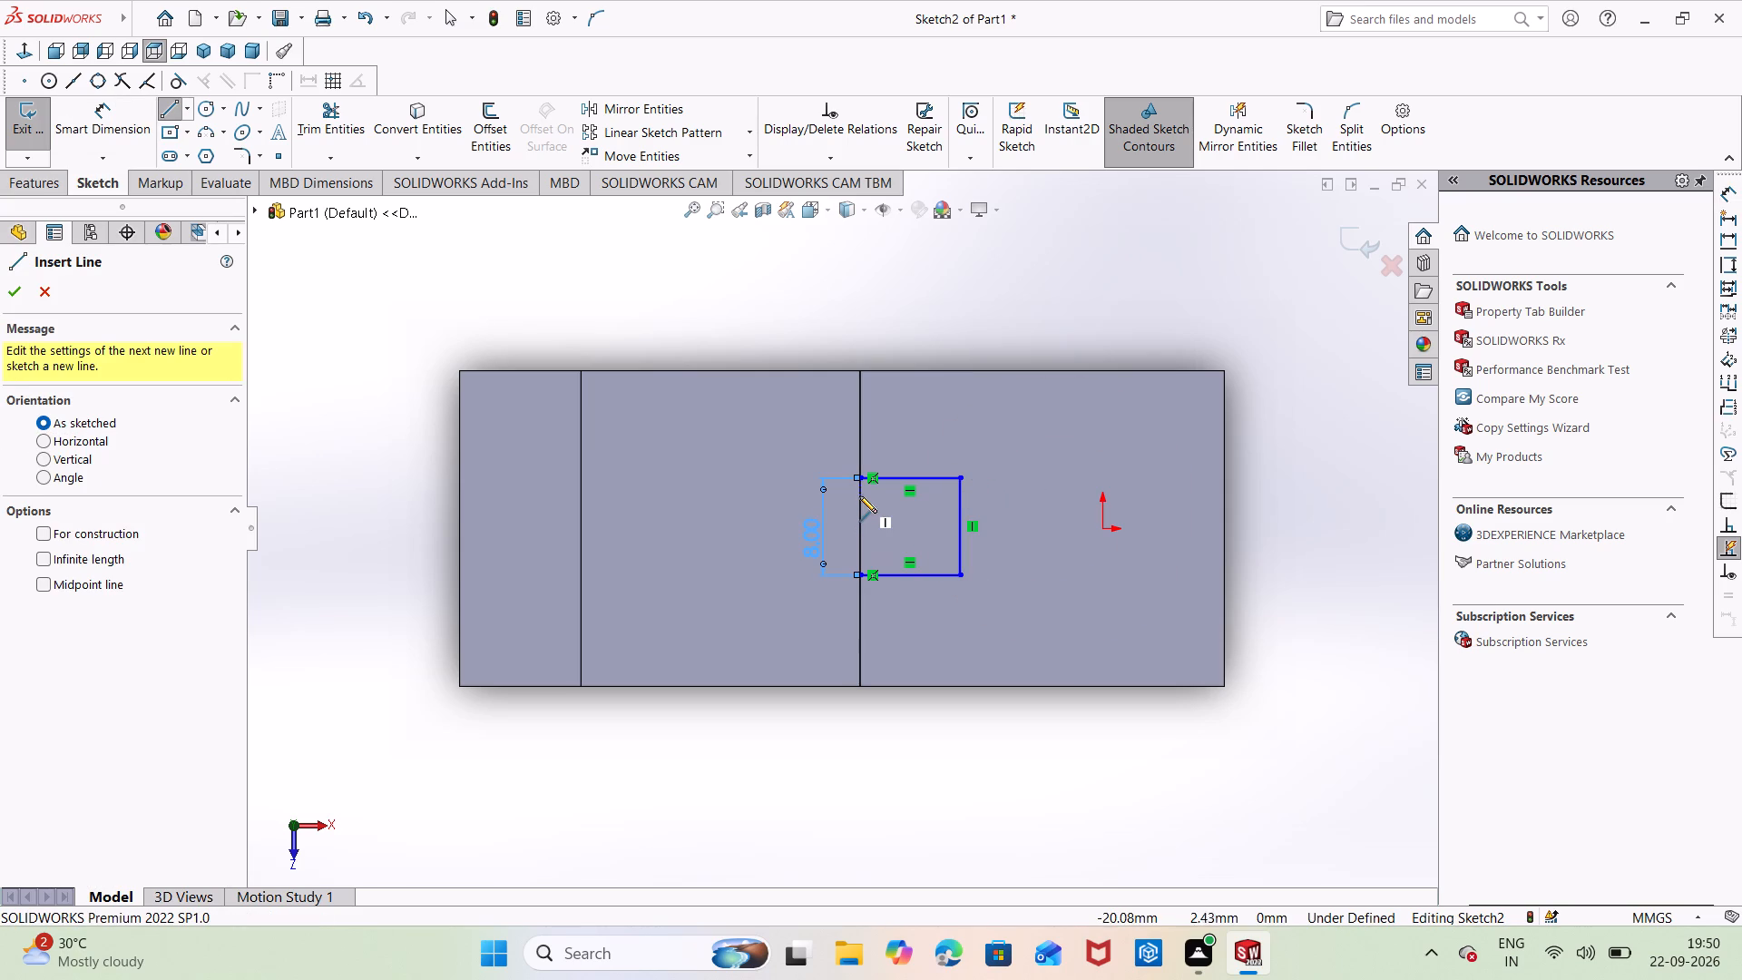
pyautogui.click(862, 474)
pyautogui.click(863, 577)
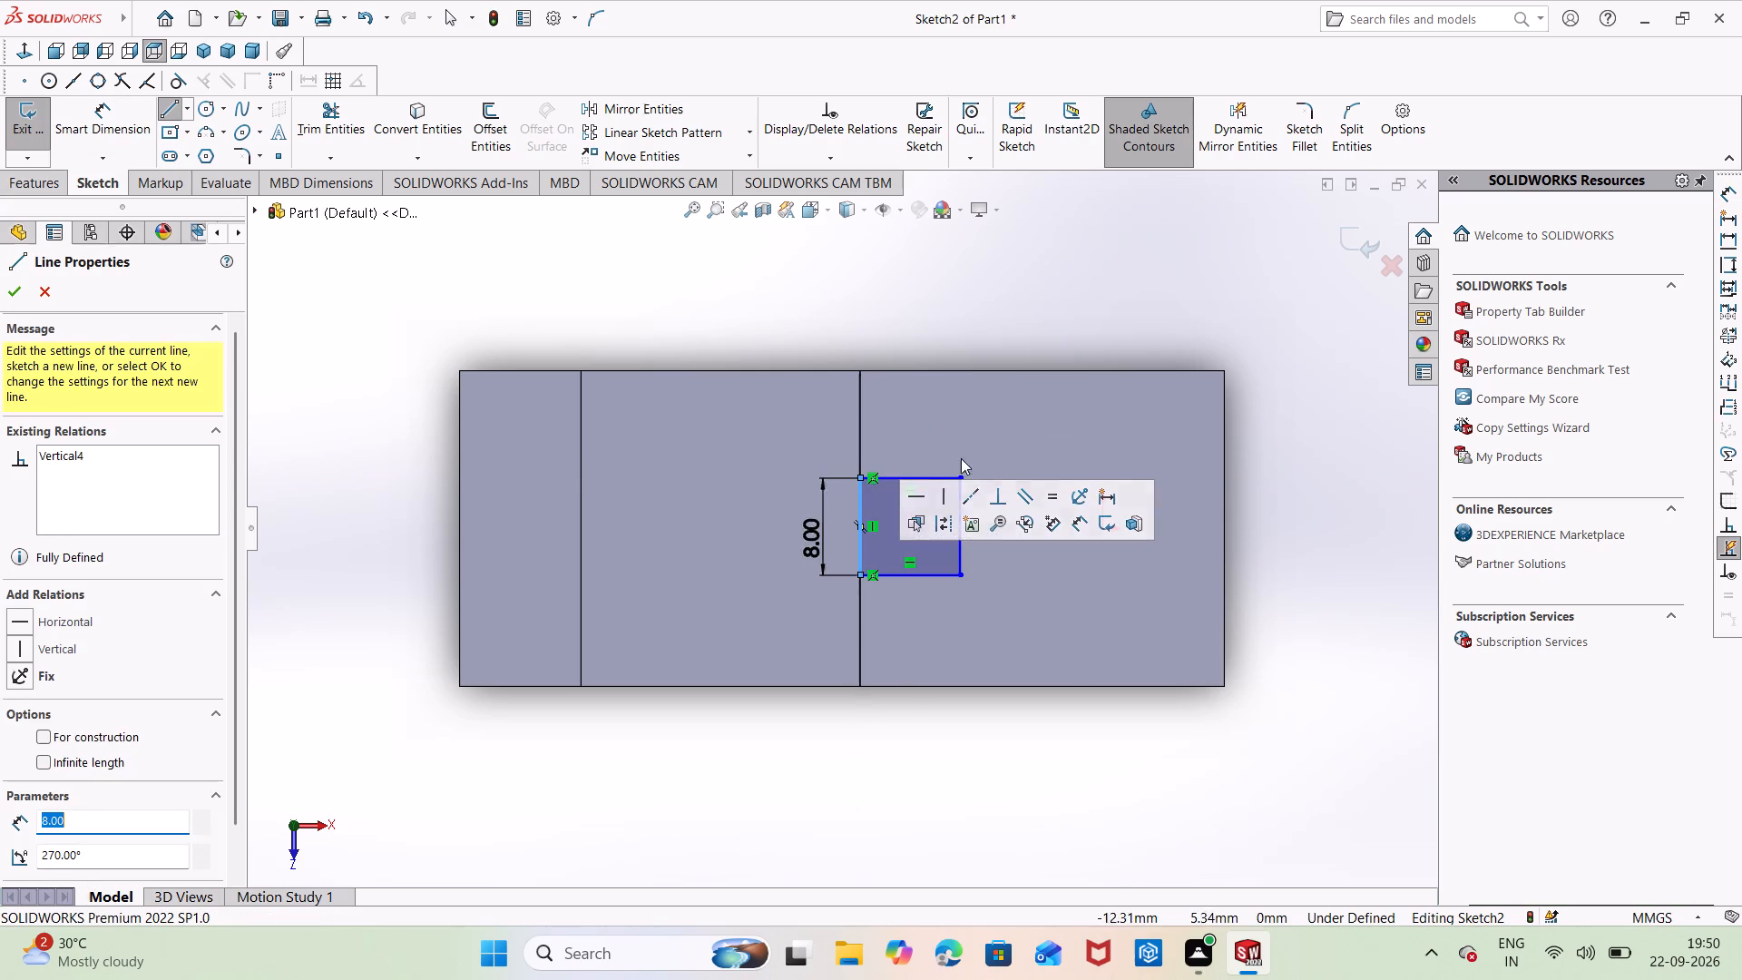
pyautogui.press('Escape')
pyautogui.press('Escape')
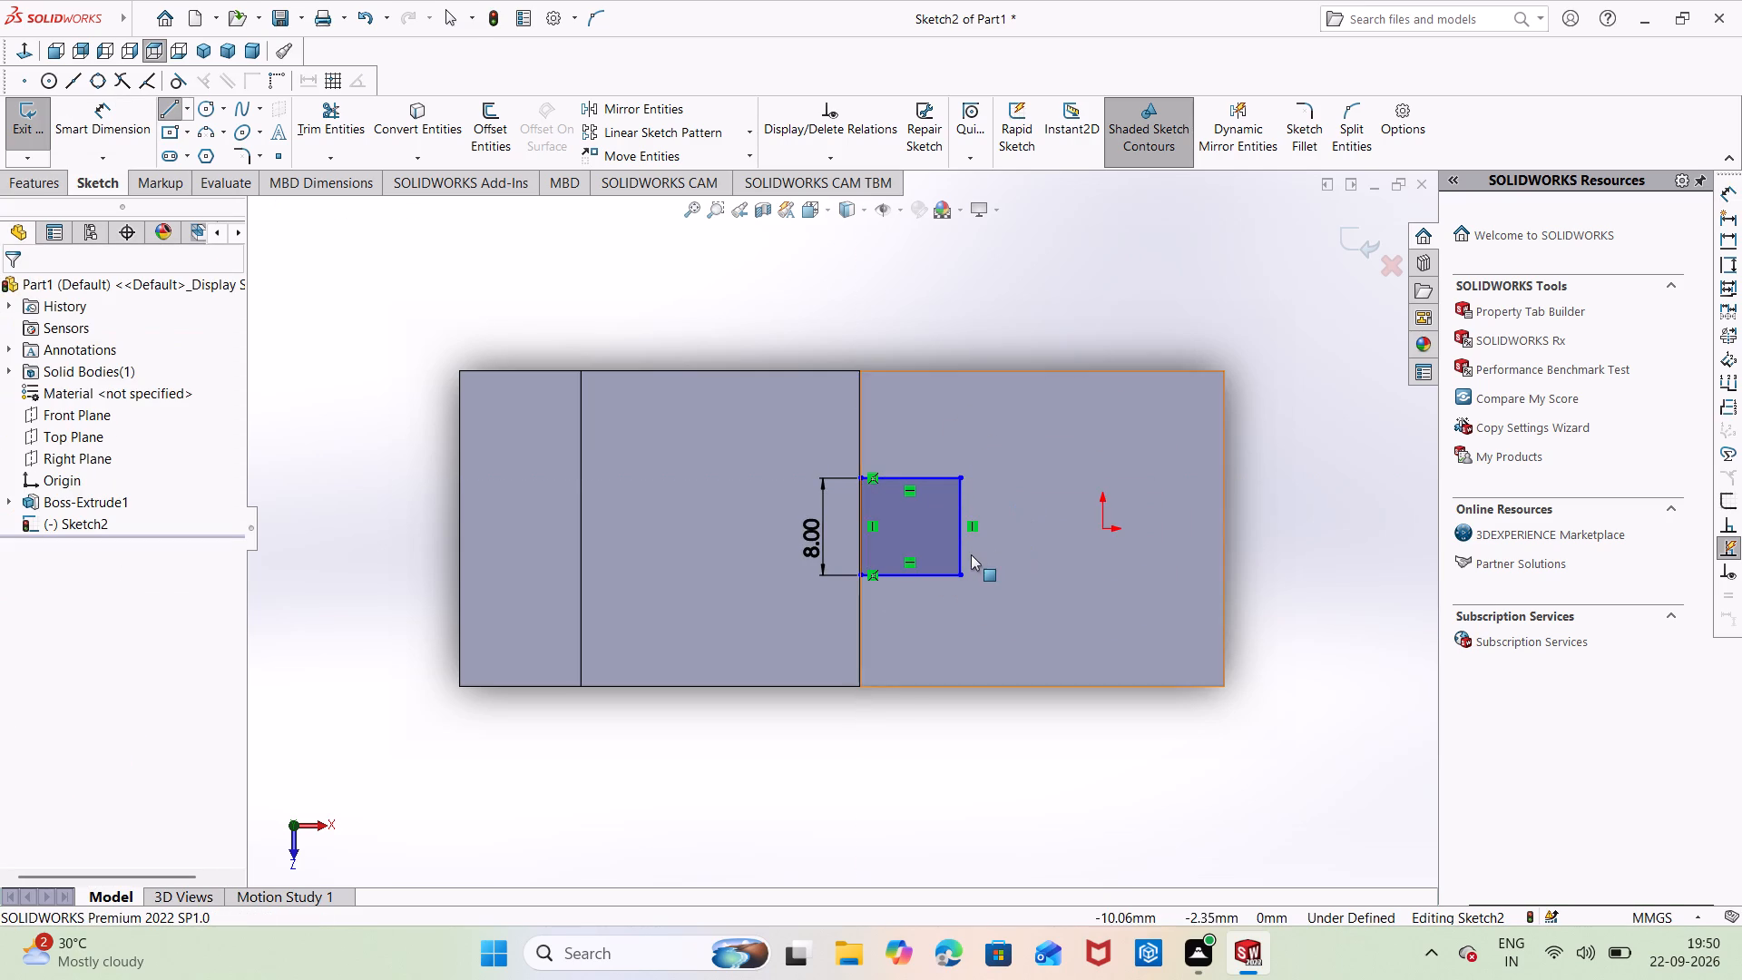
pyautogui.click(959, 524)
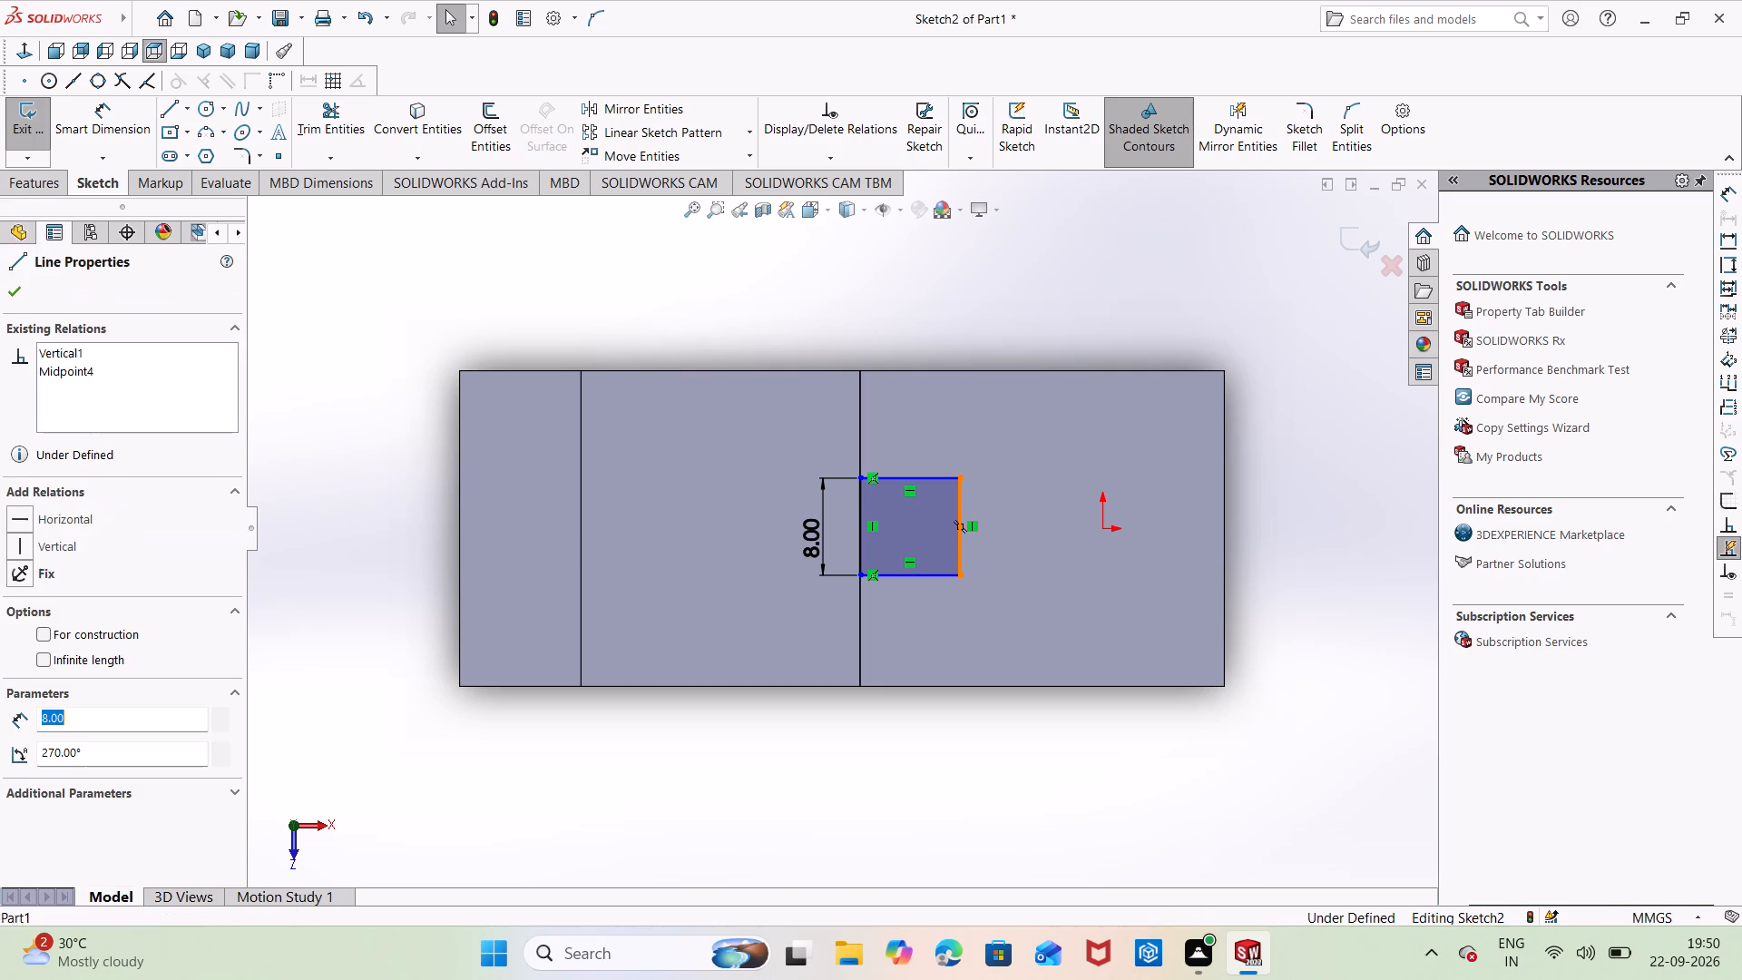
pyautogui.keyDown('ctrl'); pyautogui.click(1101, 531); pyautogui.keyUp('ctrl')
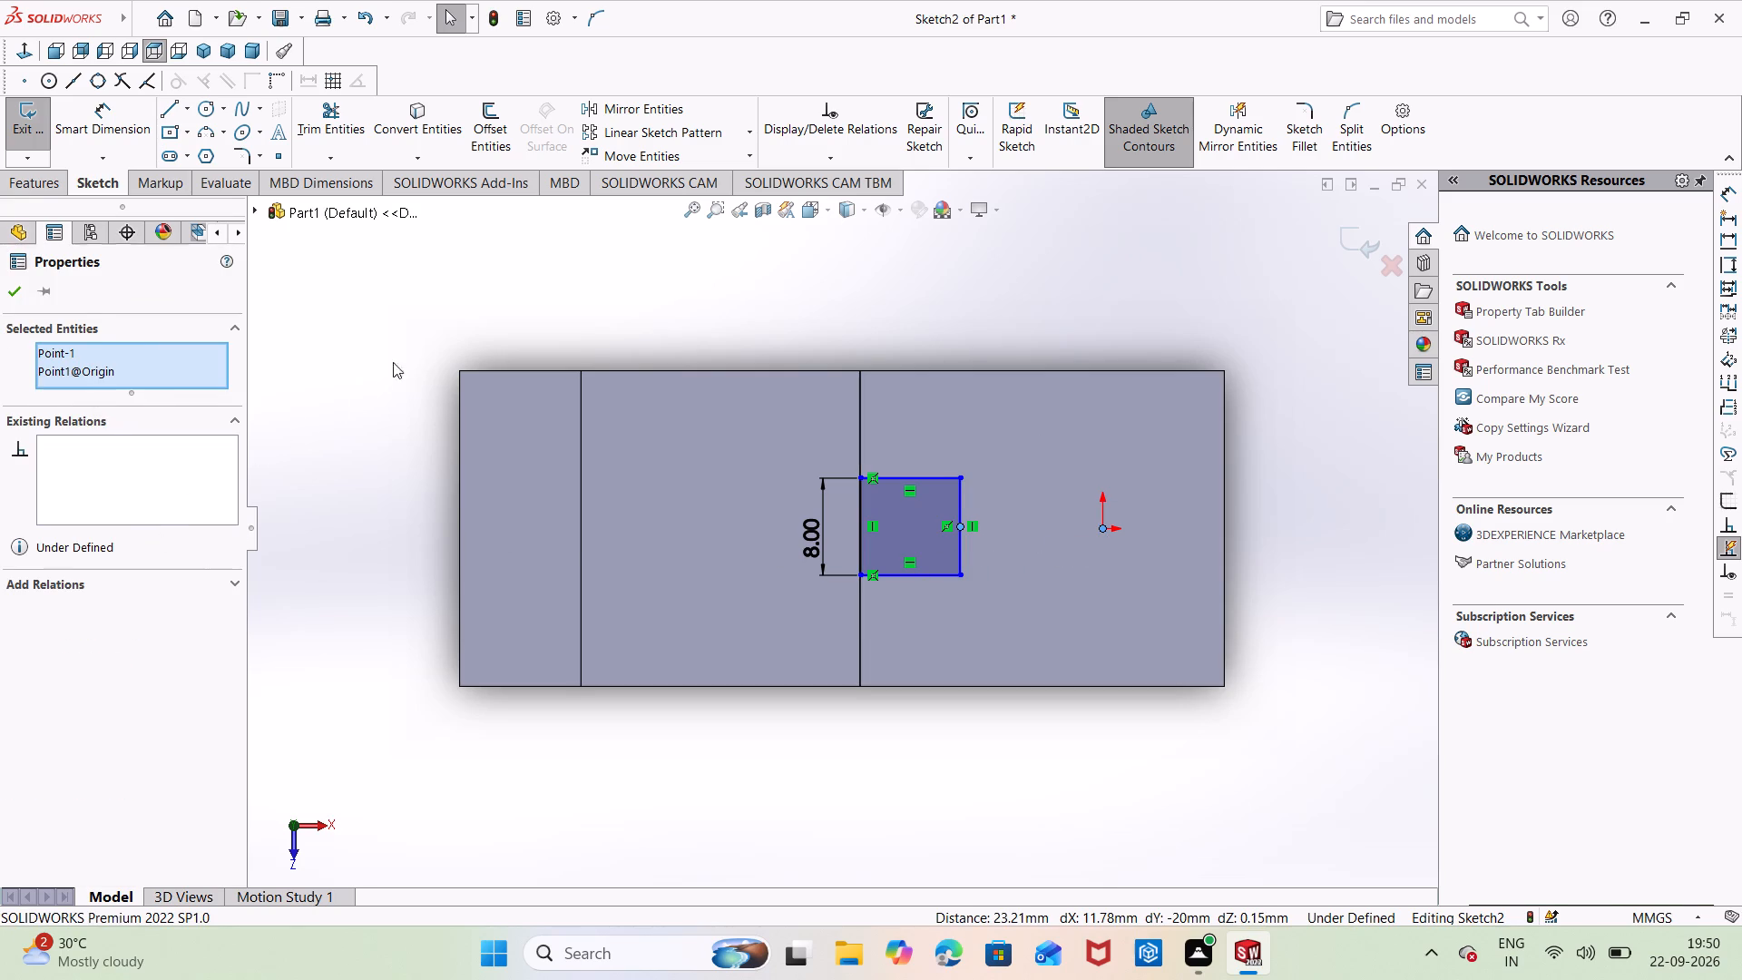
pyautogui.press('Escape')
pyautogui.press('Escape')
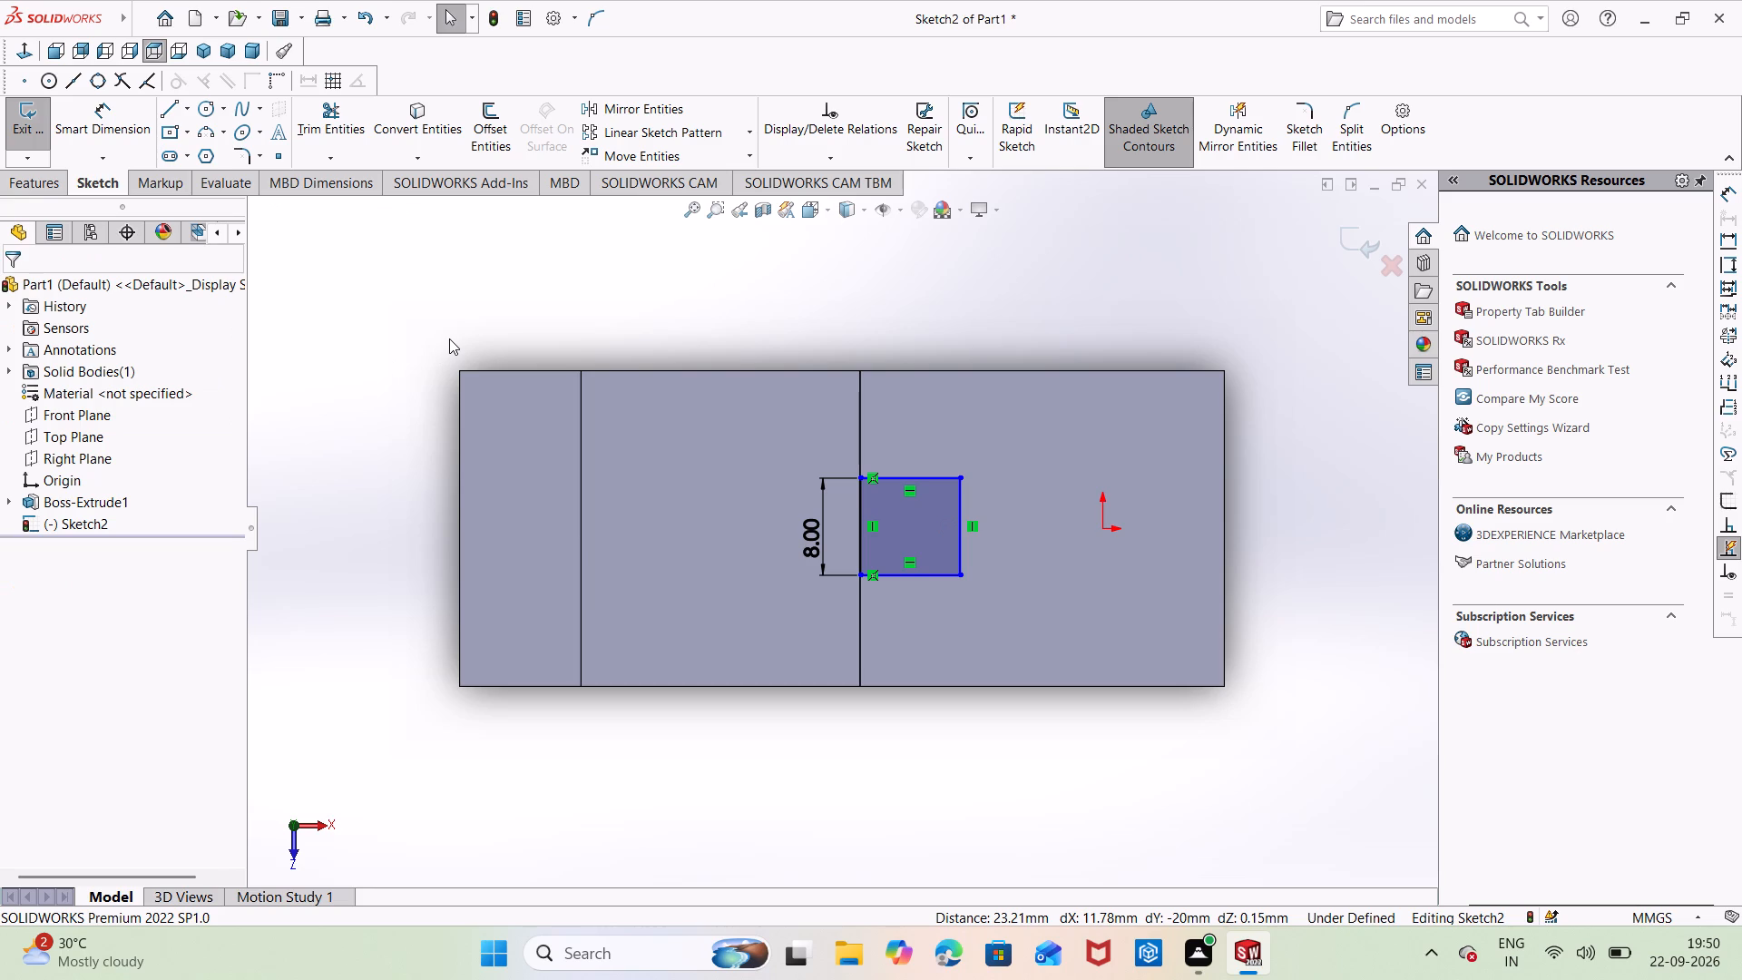
# Dimension the vertical distance from the notch's lower inside corner to the face's lower edge at 10 mm.
pyautogui.moveTo(967, 334); pyautogui.dragTo(921, 260, button='right')
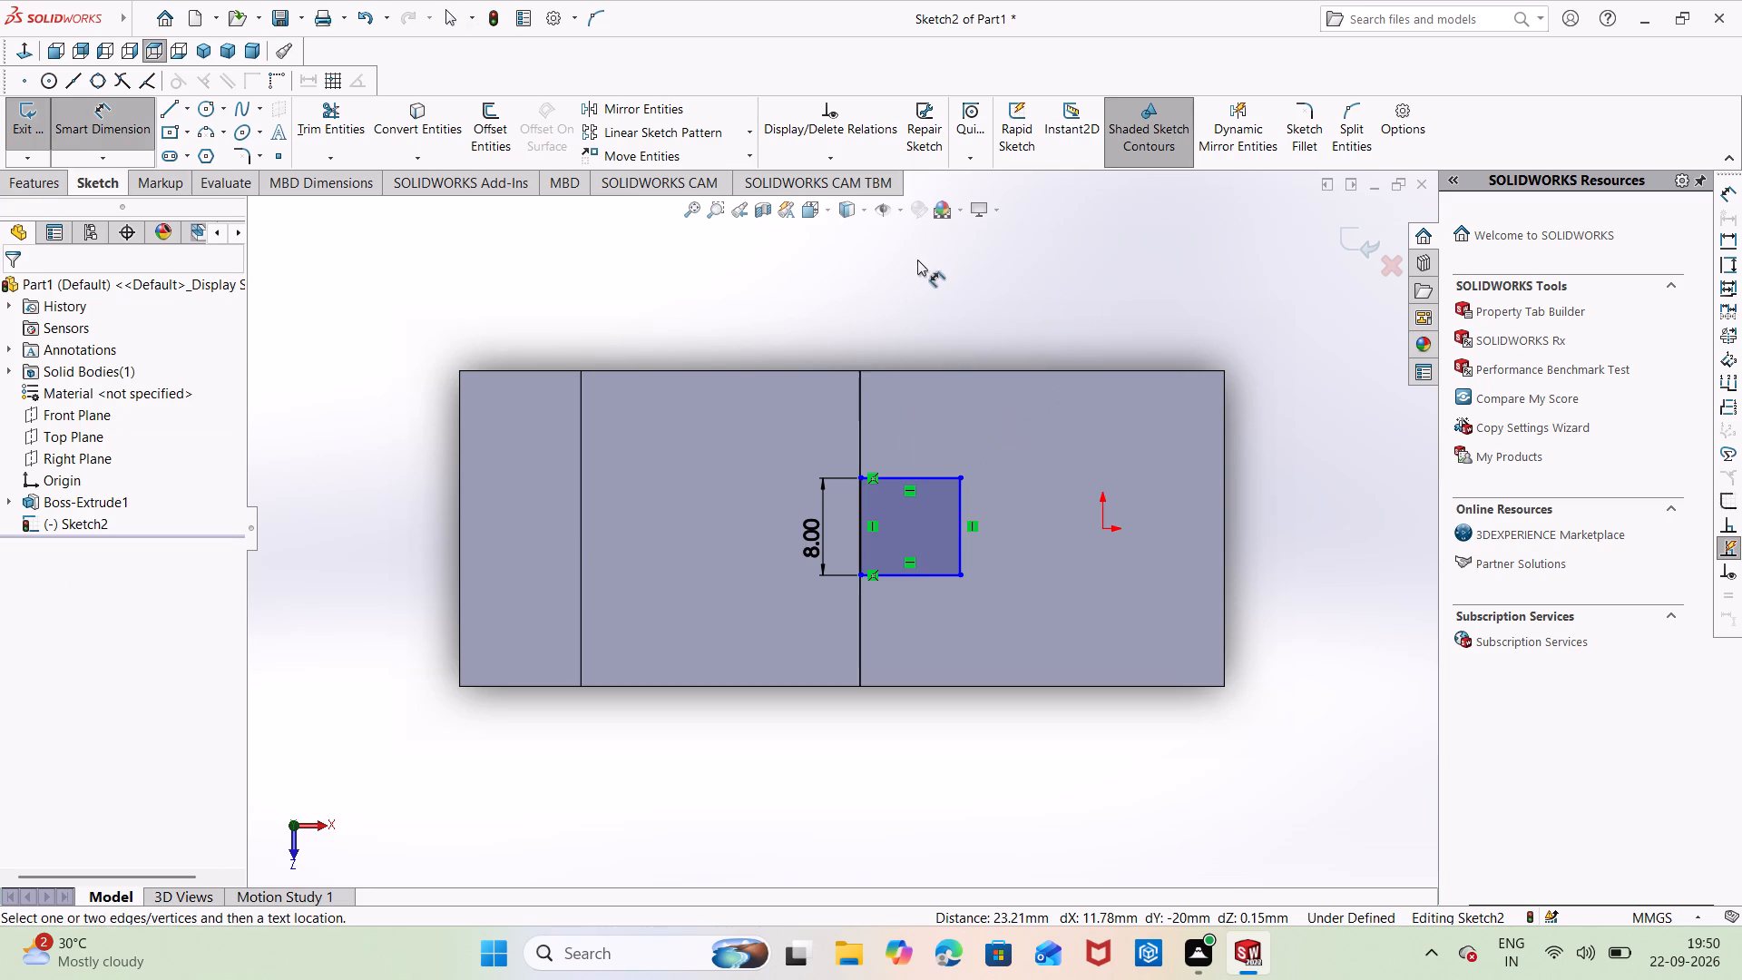
pyautogui.click(962, 573)
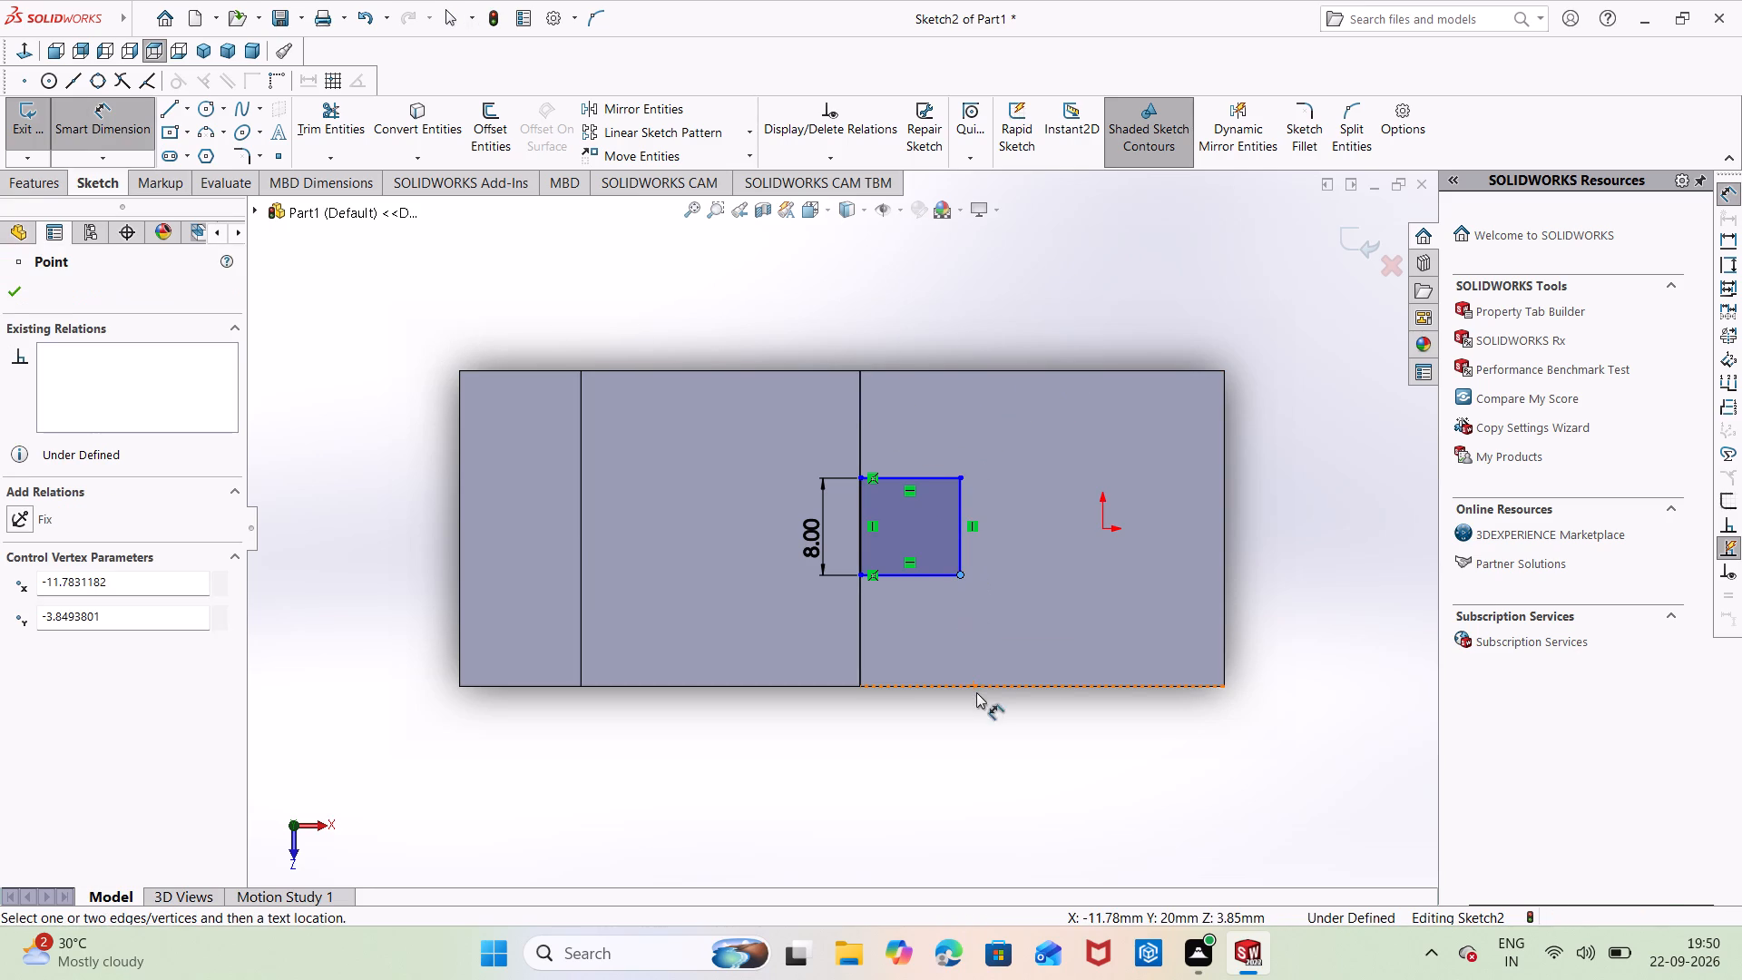
pyautogui.click(974, 688)
pyautogui.click(1012, 610)
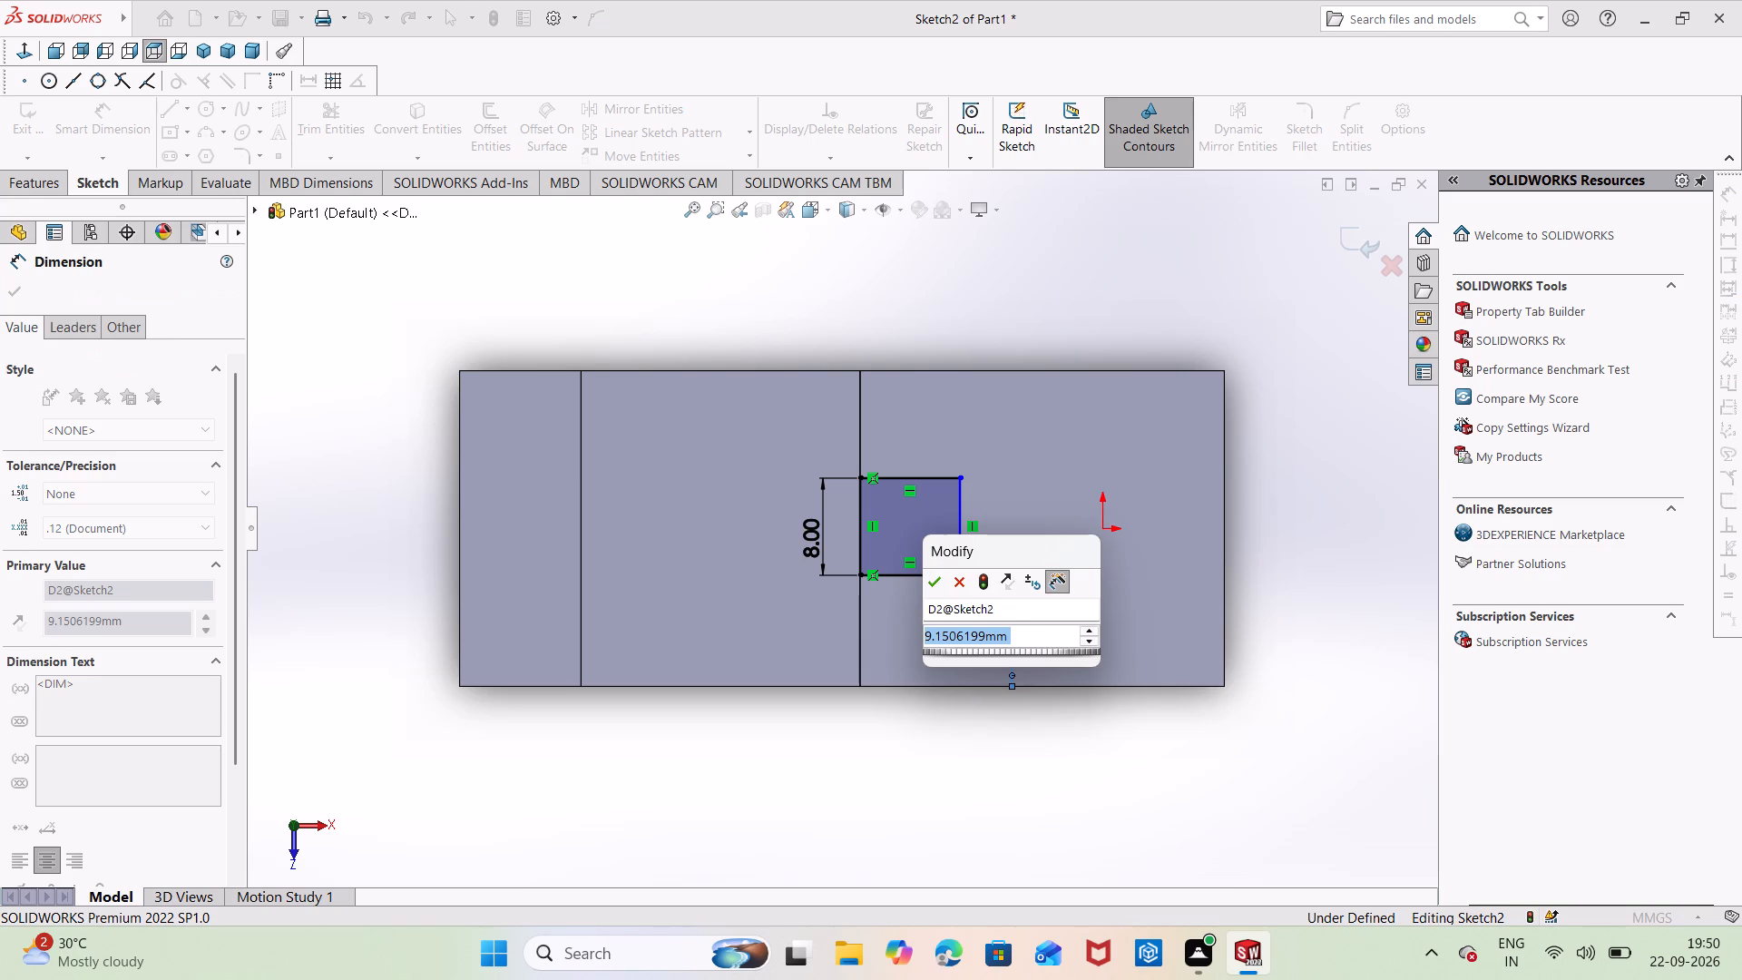
pyautogui.press('BackSpace')
pyautogui.press('1')
pyautogui.press('0')
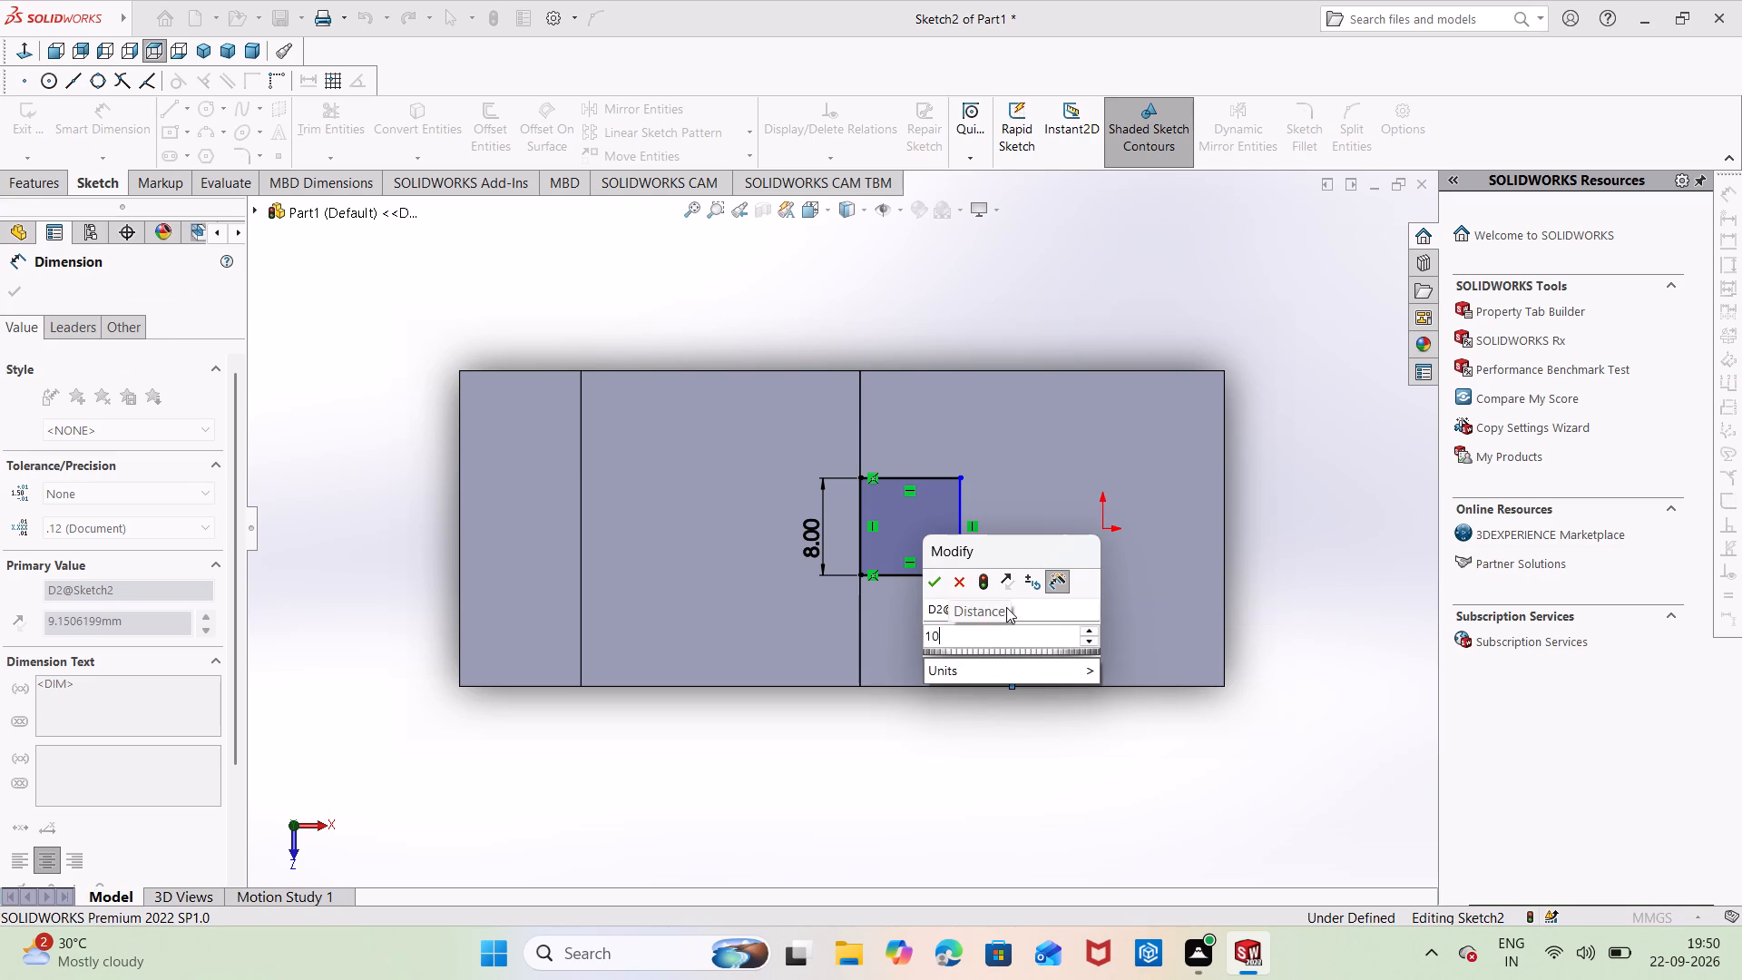
pyautogui.press('Return')
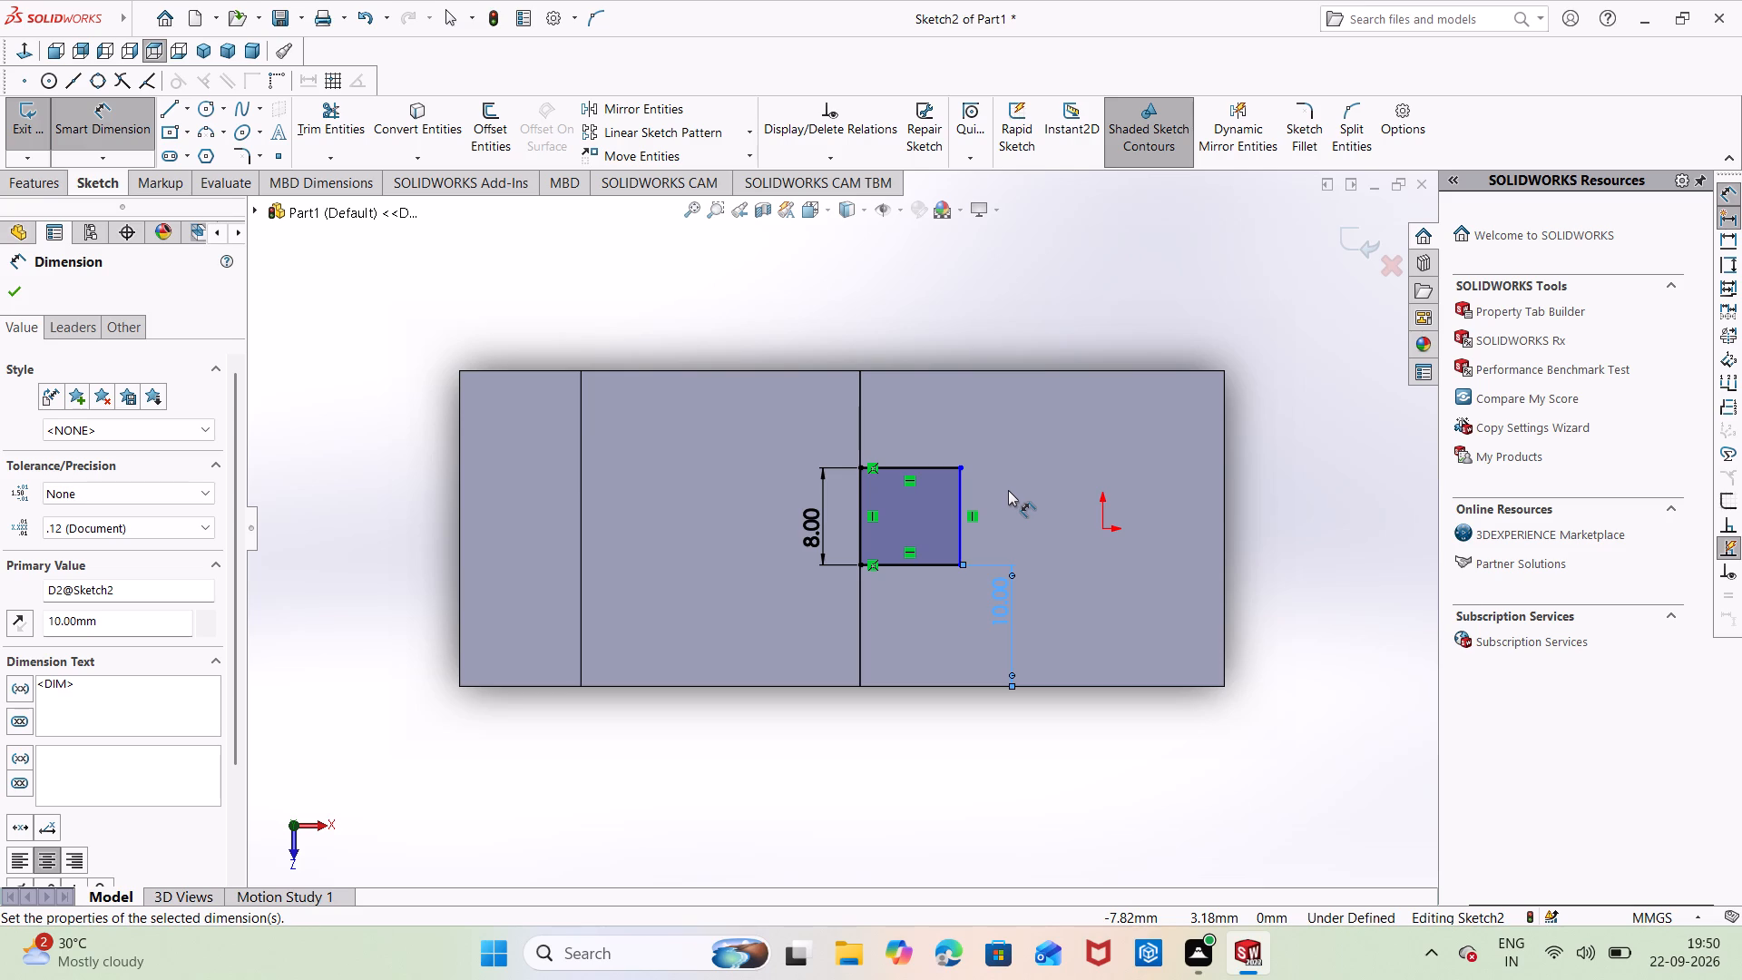
# Dimension the distance from the notch's inner vertical line to the top face's far outer edge at 21 mm.
pyautogui.click(959, 514)
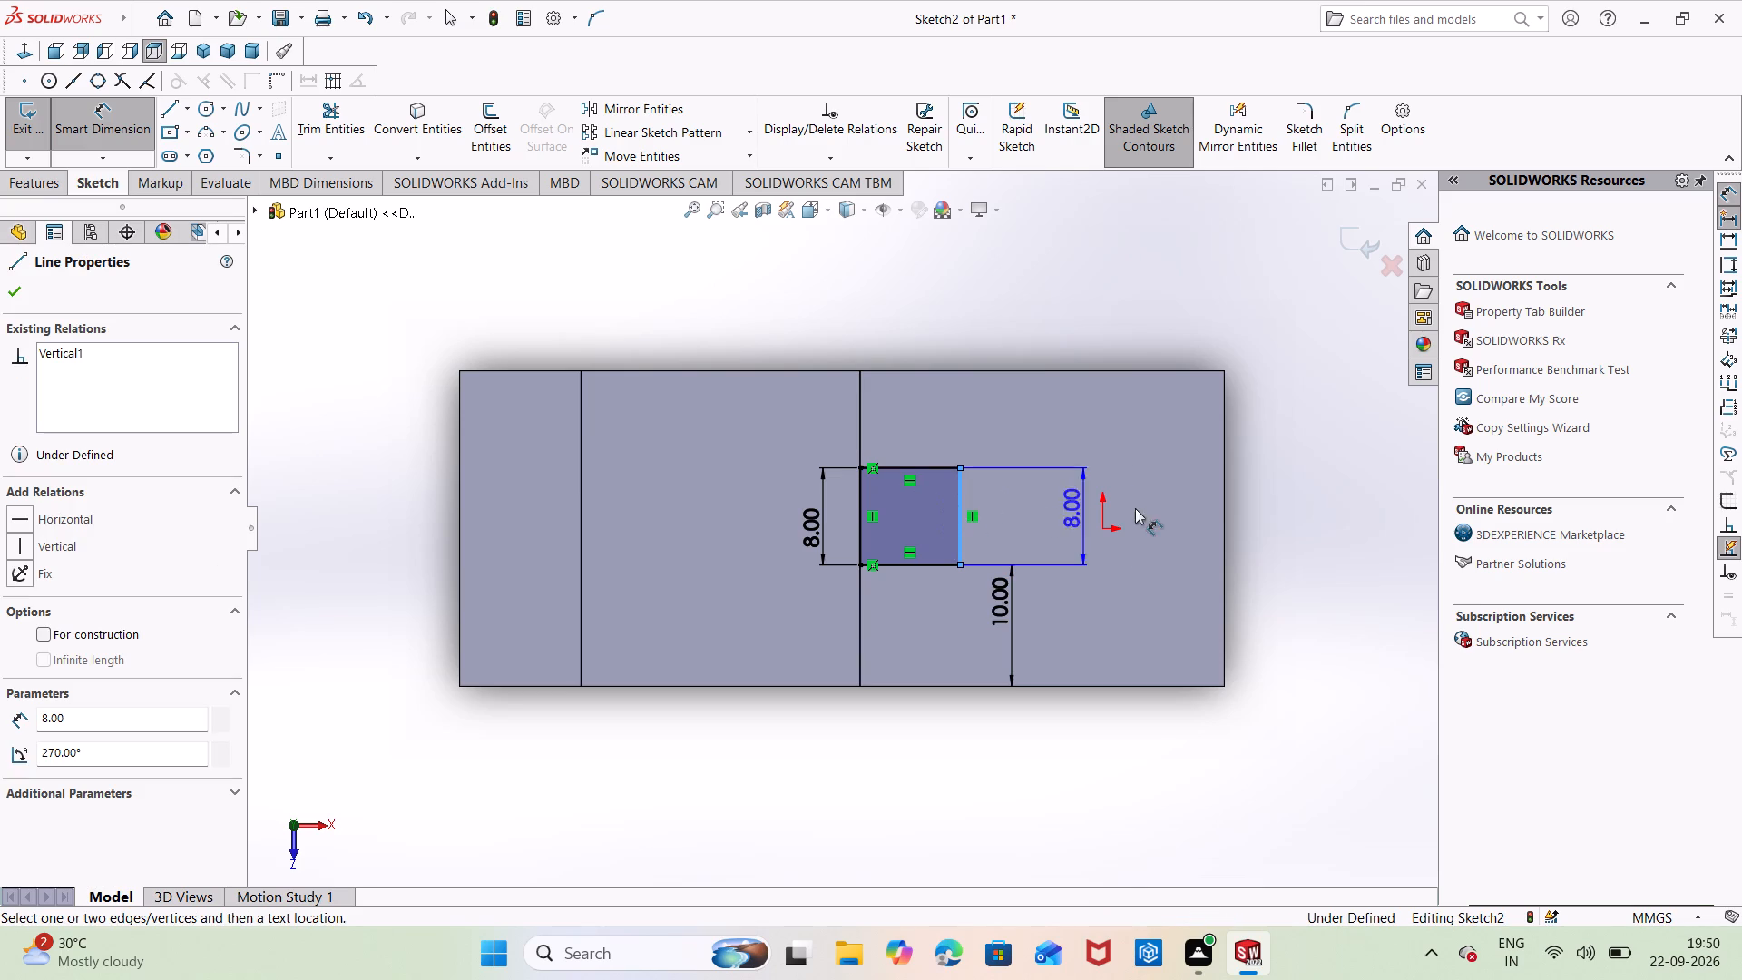
pyautogui.click(1226, 500)
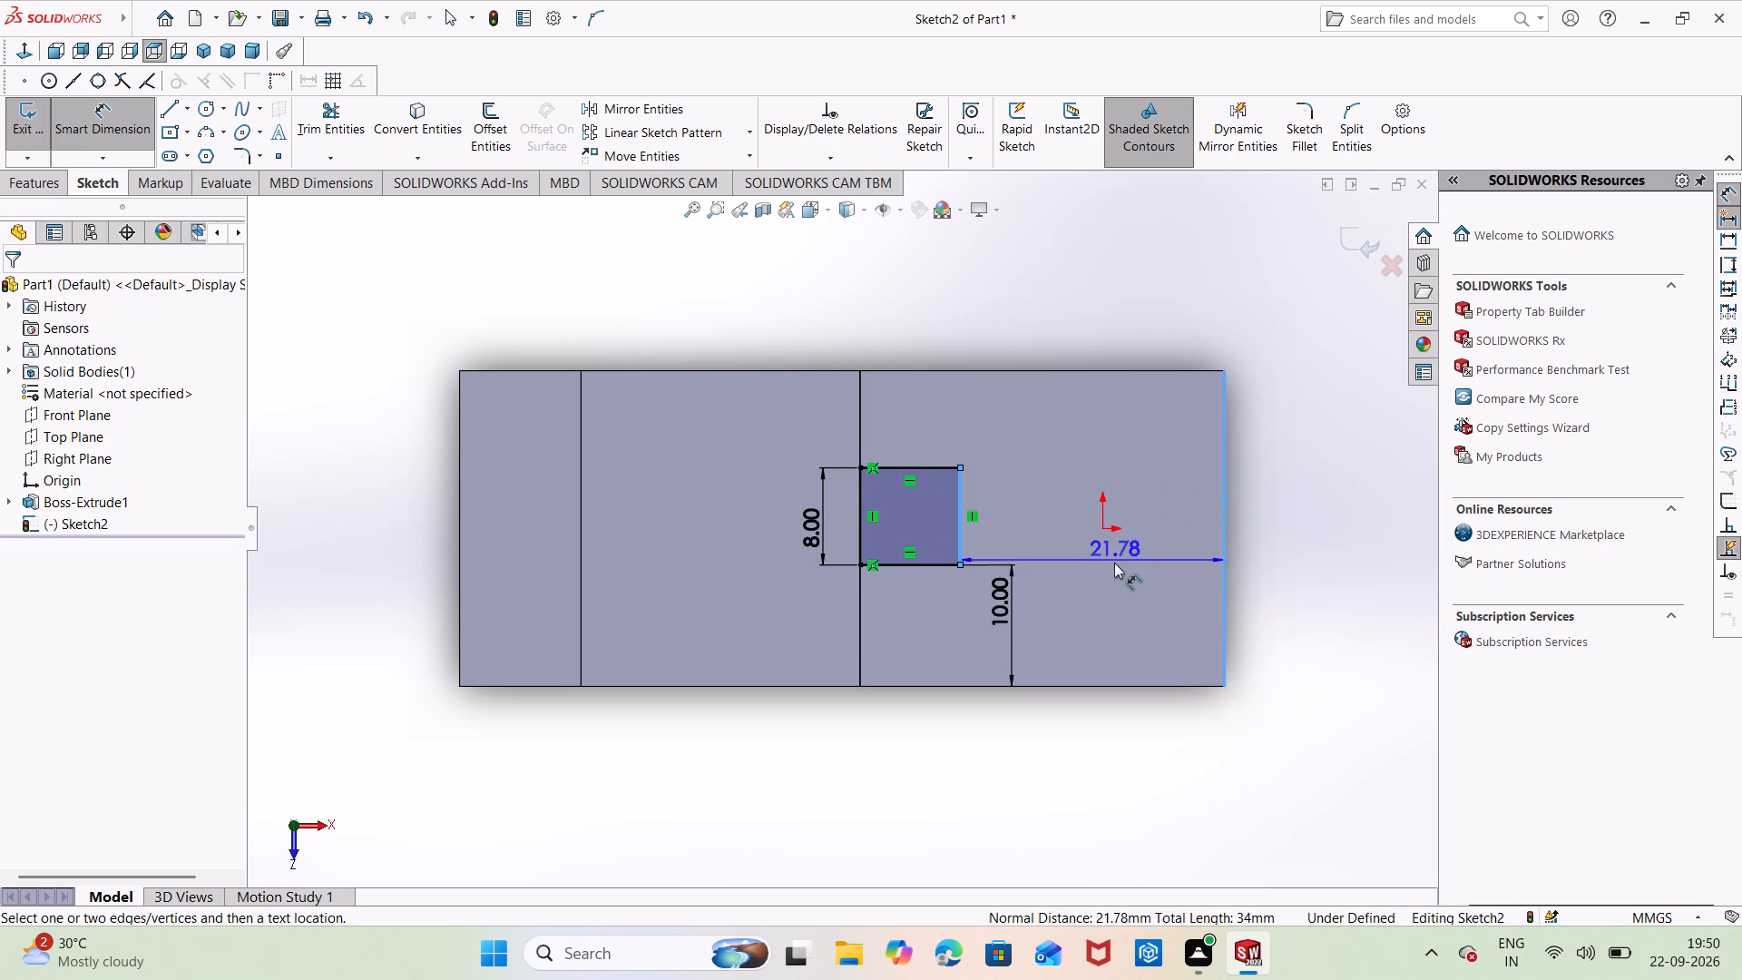
pyautogui.click(1111, 564)
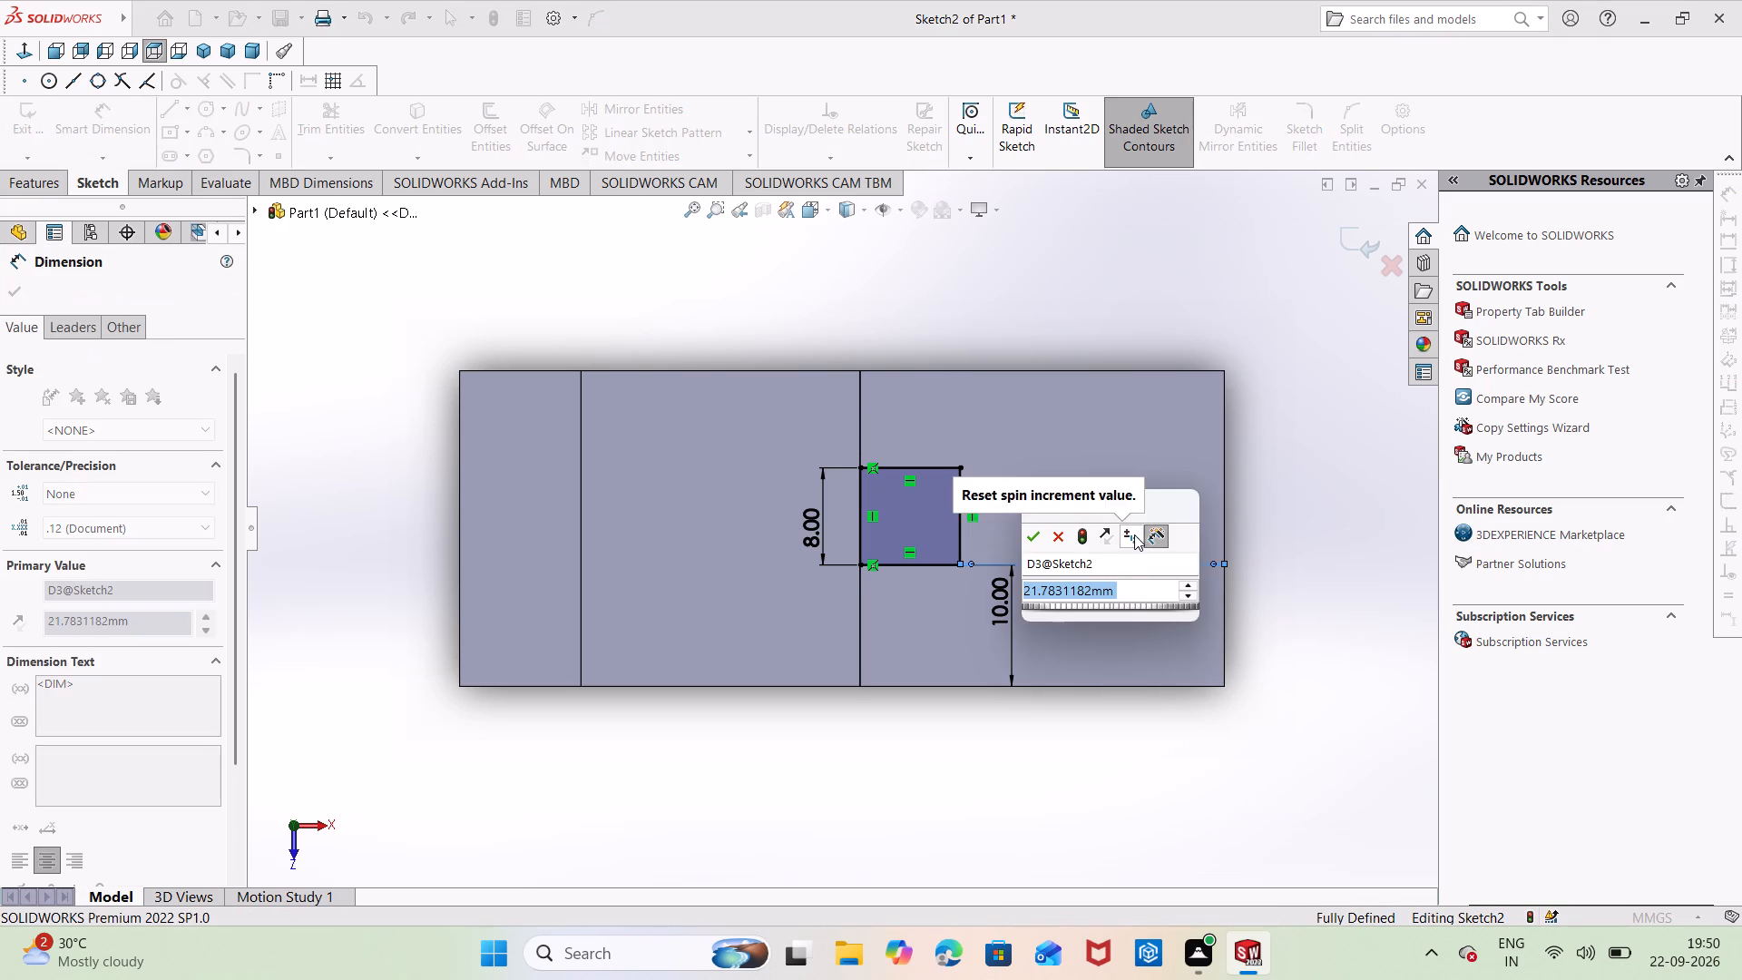
pyautogui.press('BackSpace')
pyautogui.write('21')
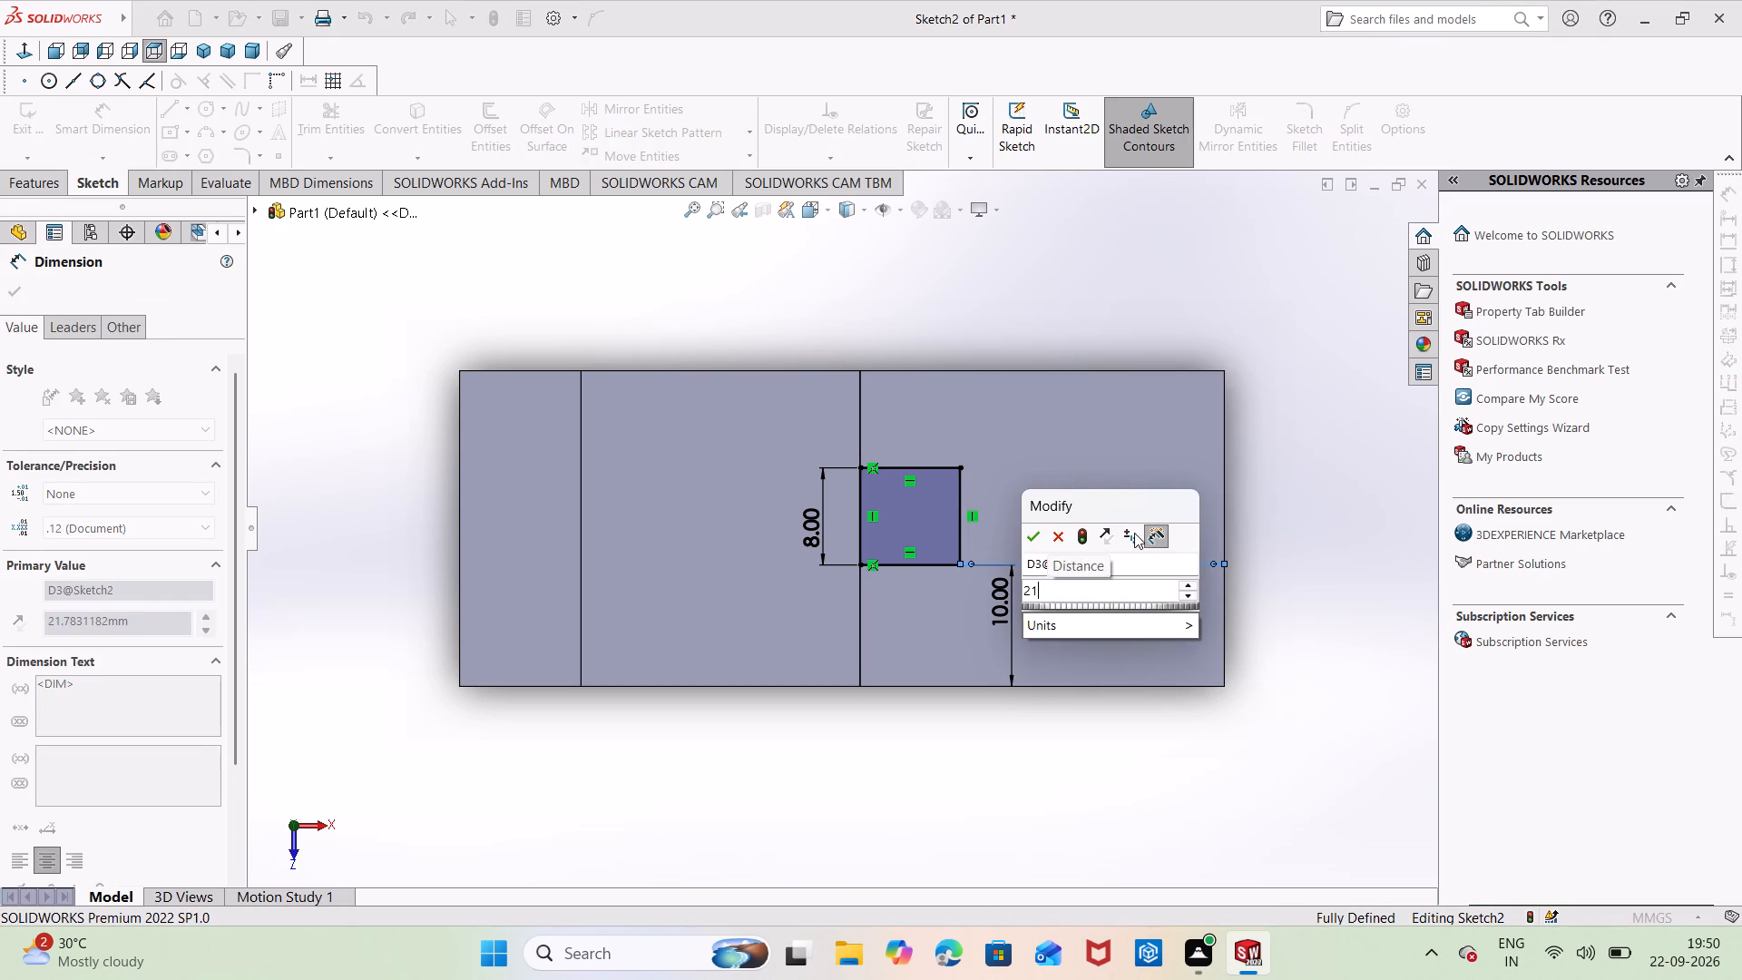
pyautogui.press('Return')
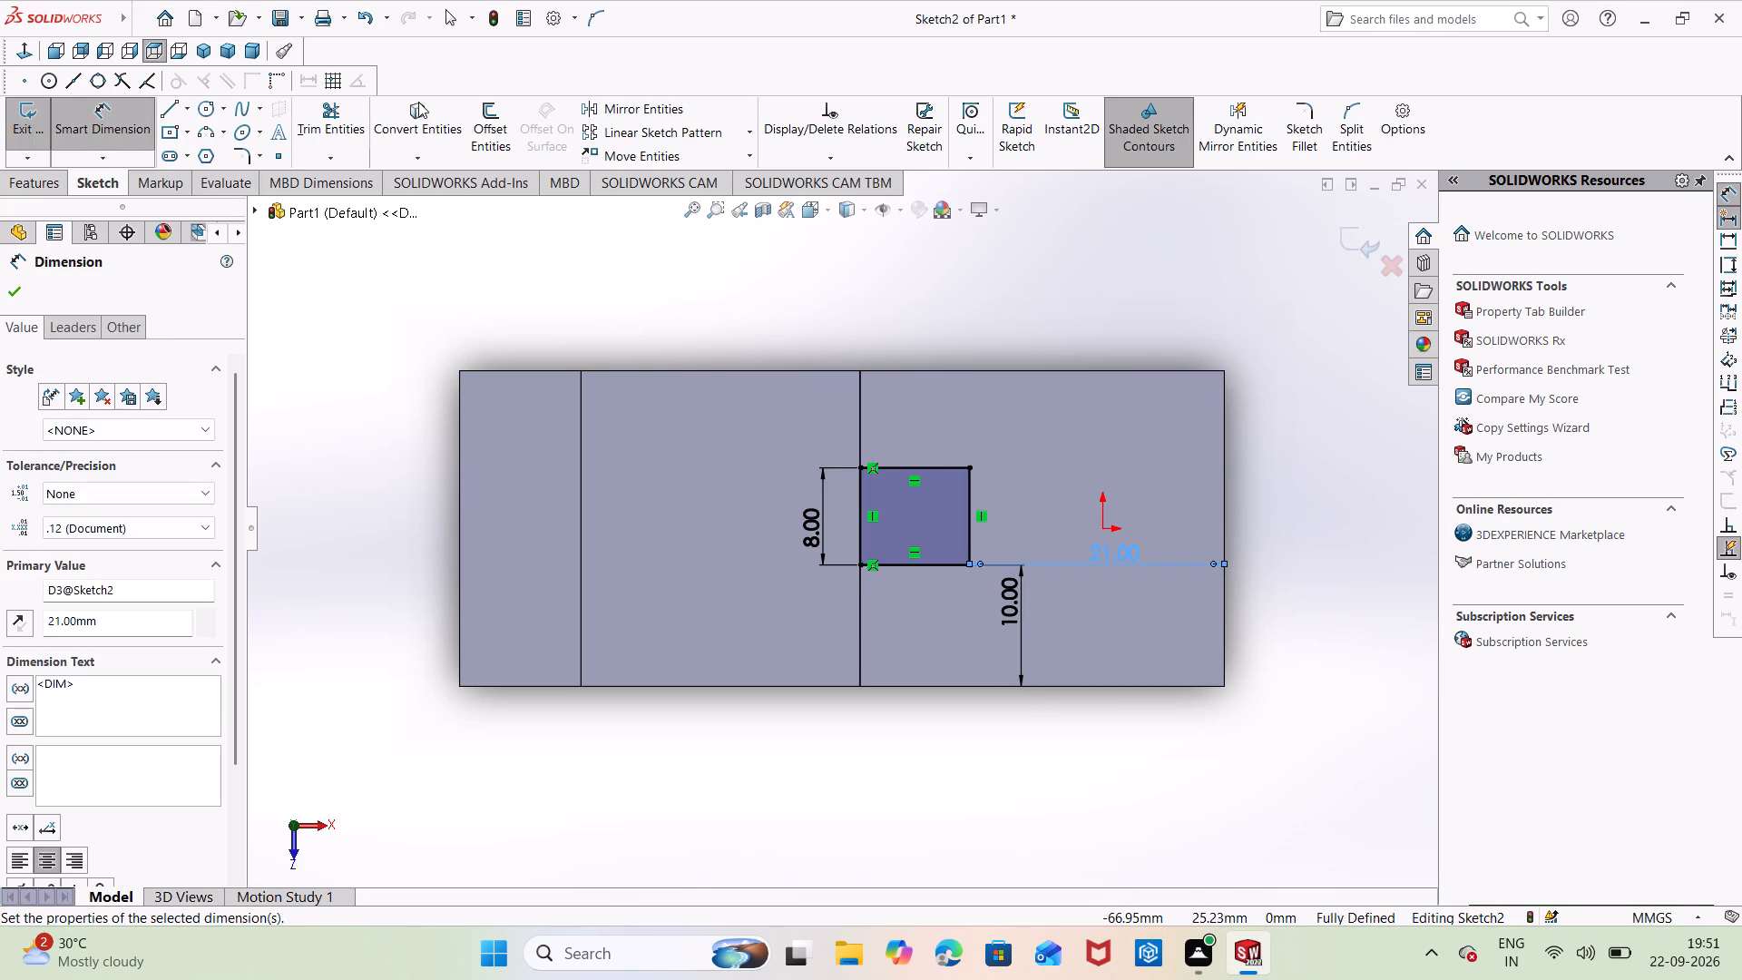
# Cut-extrude the notch sketch 26 mm about the mid plane through the tall block's overhanging arm.
pyautogui.click(48, 175)
pyautogui.click(328, 133)
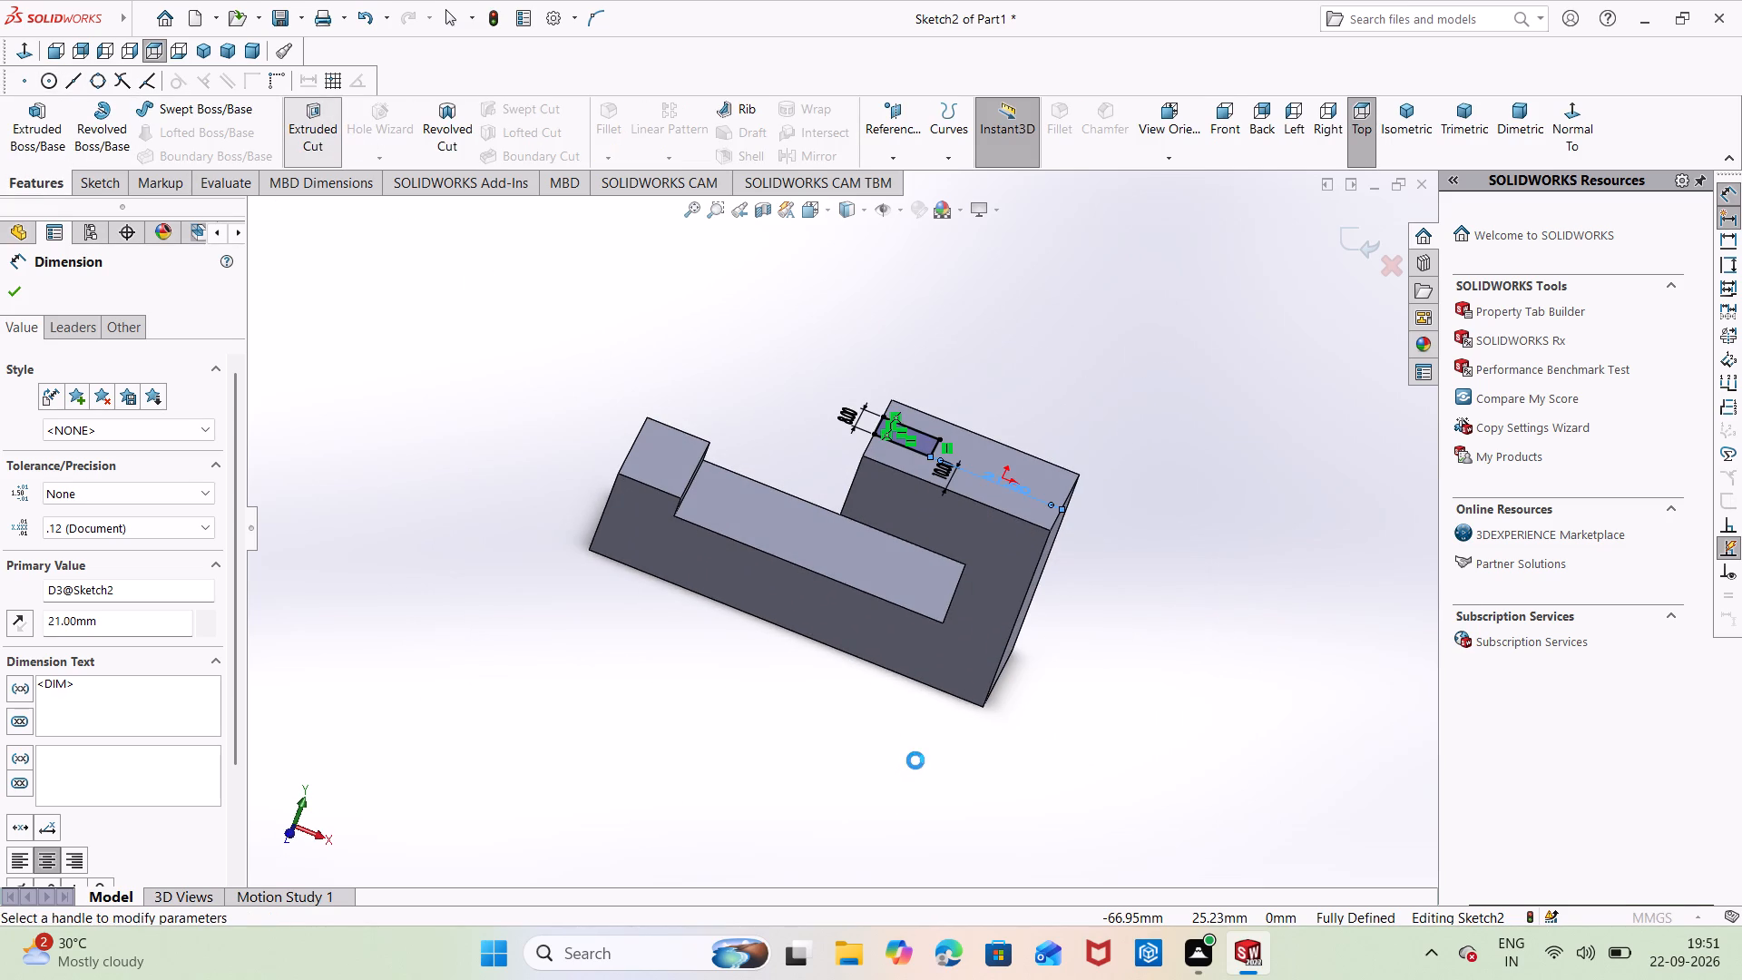
pyautogui.moveTo(916, 759); pyautogui.dragTo(962, 677, button='middle')
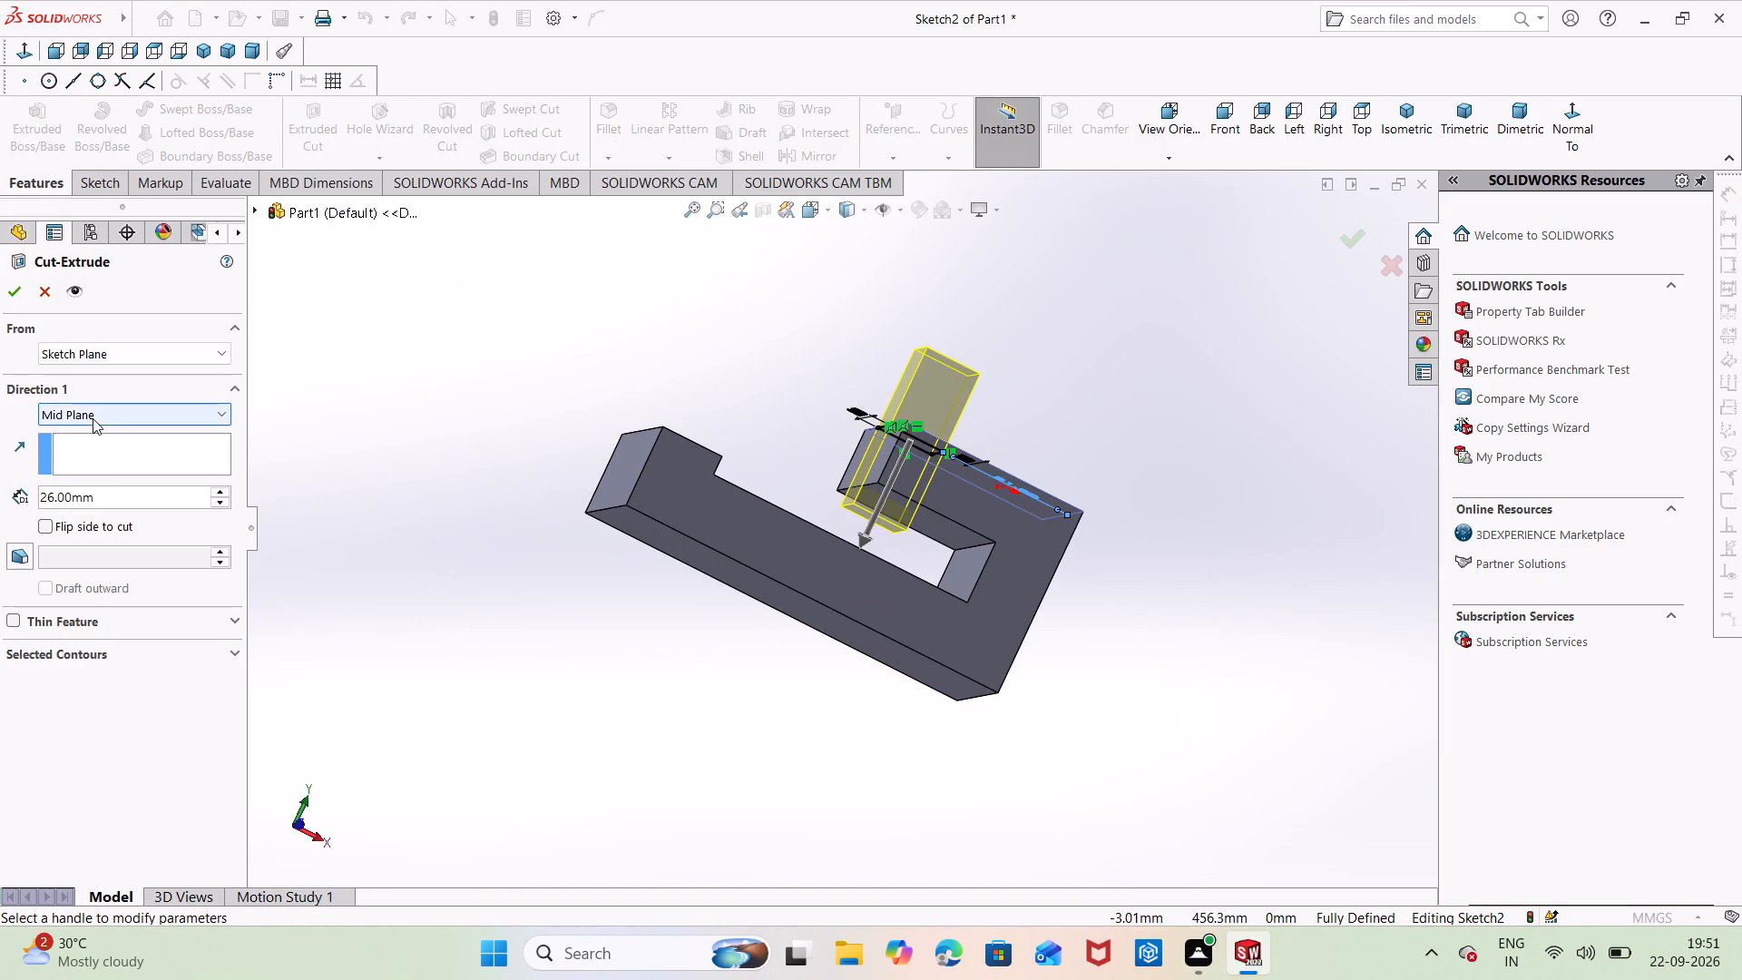
pyautogui.moveTo(564, 327); pyautogui.dragTo(564, 328, button='middle')
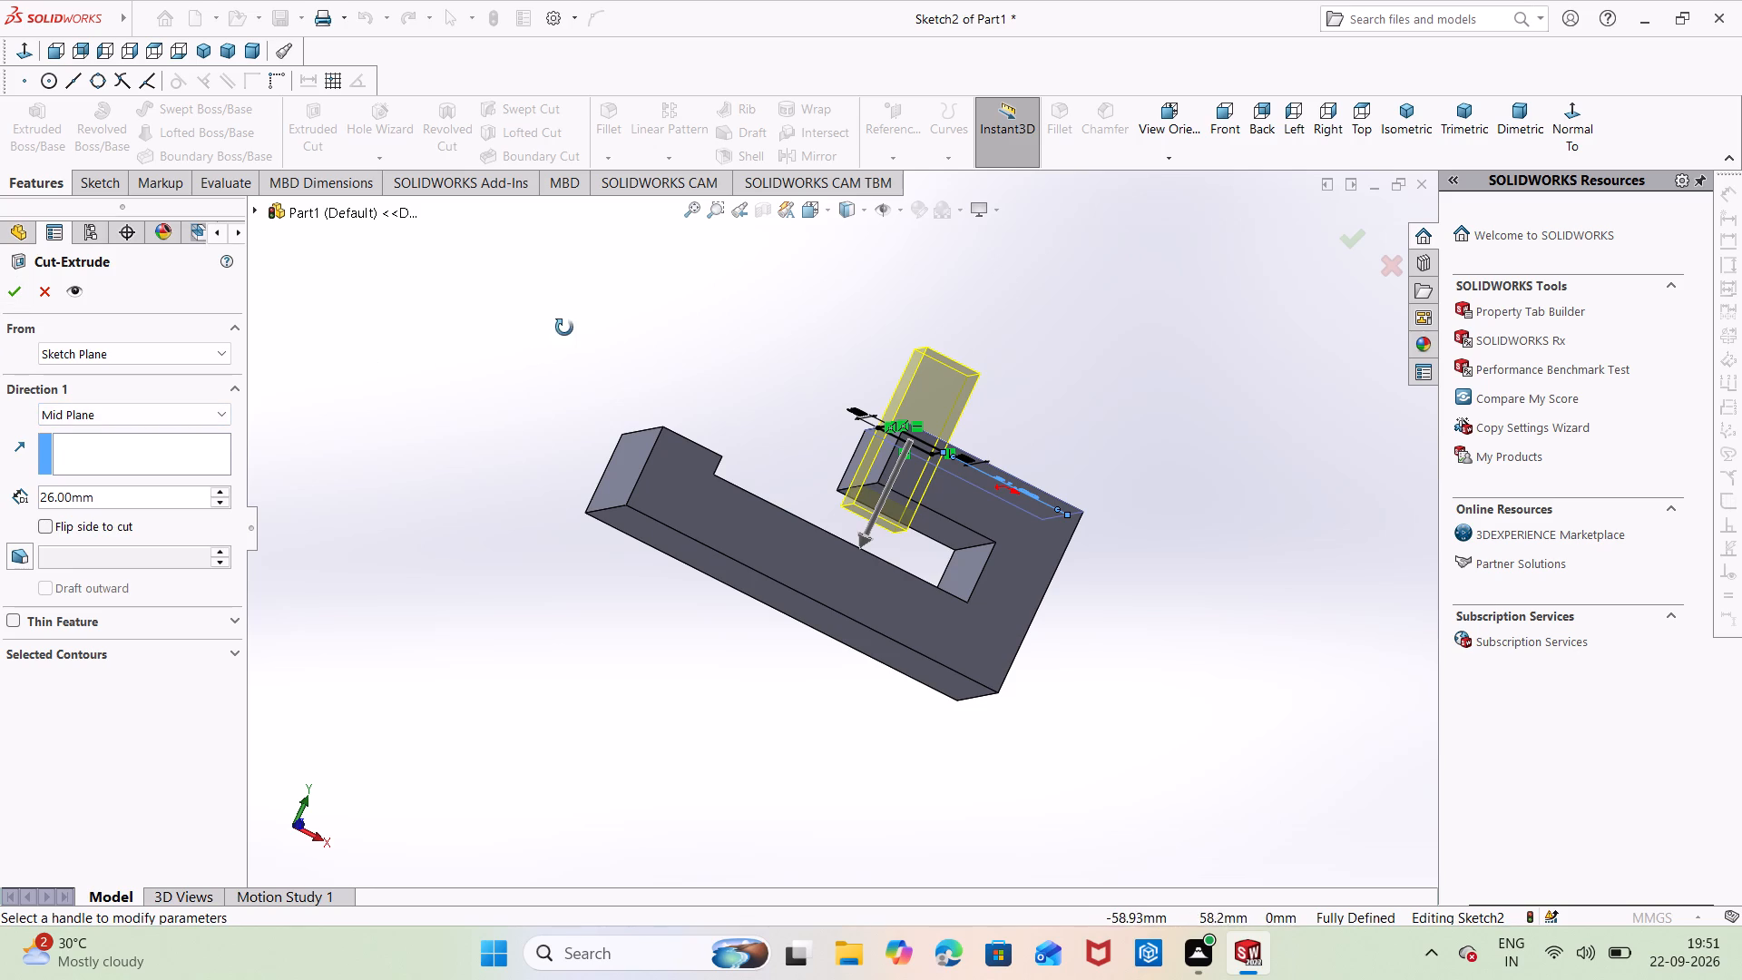
pyautogui.moveTo(564, 328); pyautogui.dragTo(548, 375, button='middle')
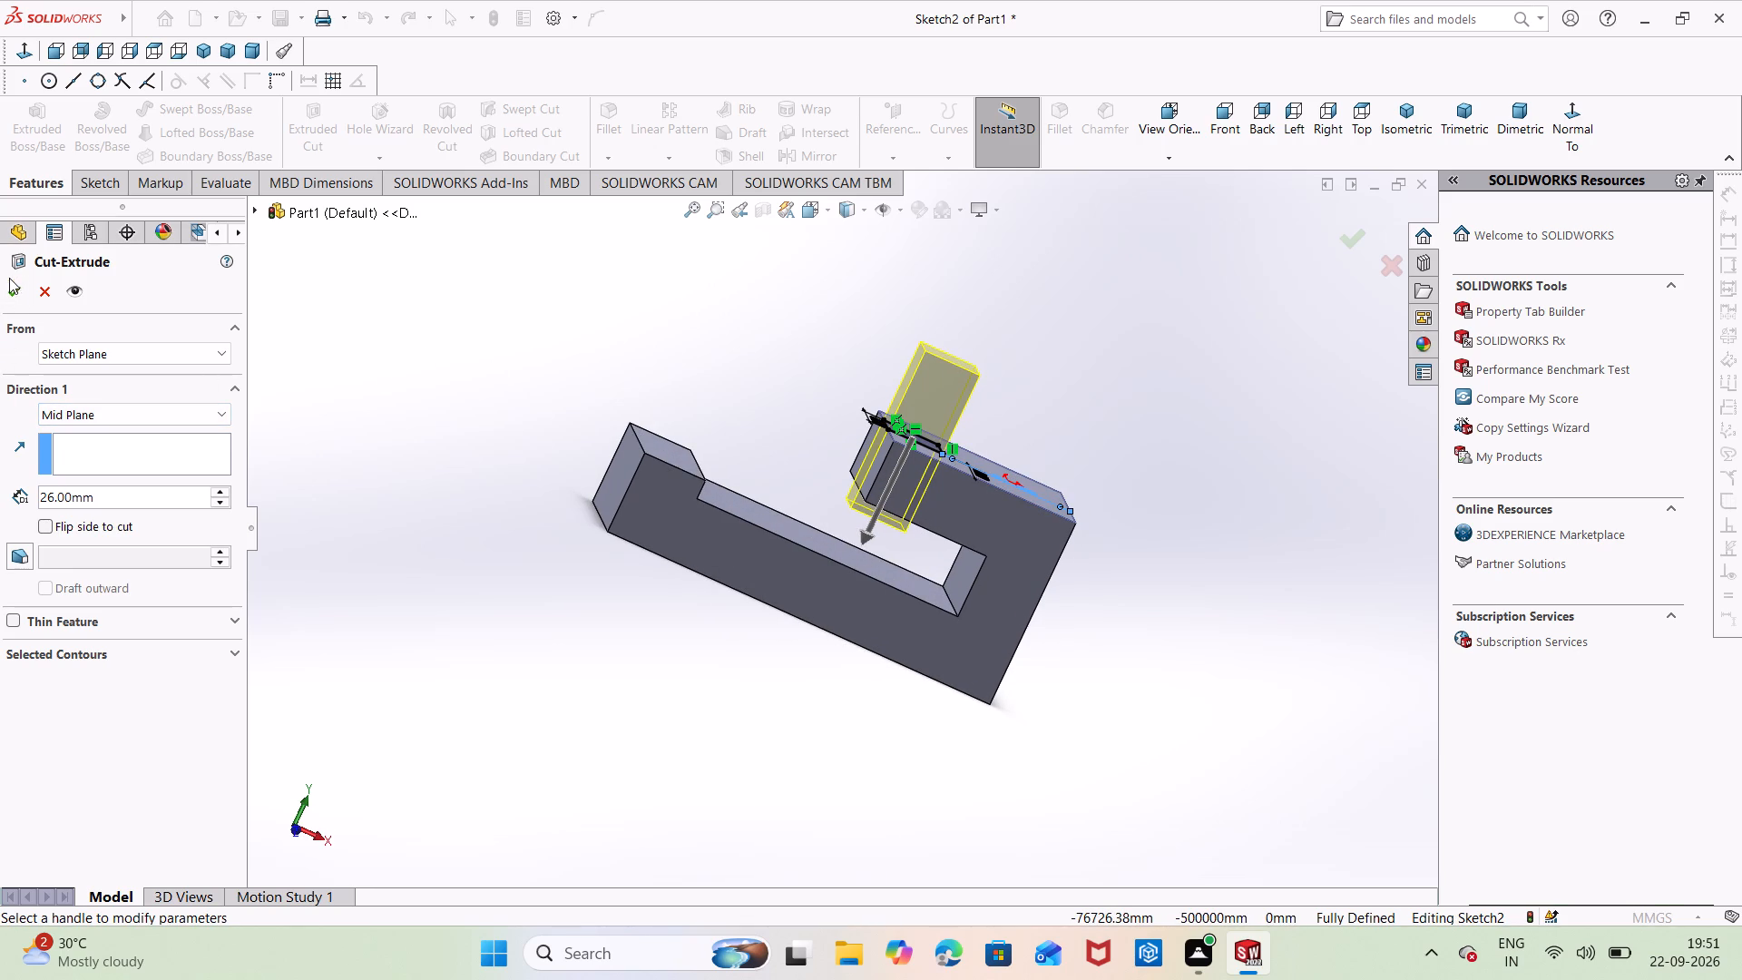
pyautogui.click(7, 289)
pyautogui.click(467, 328)
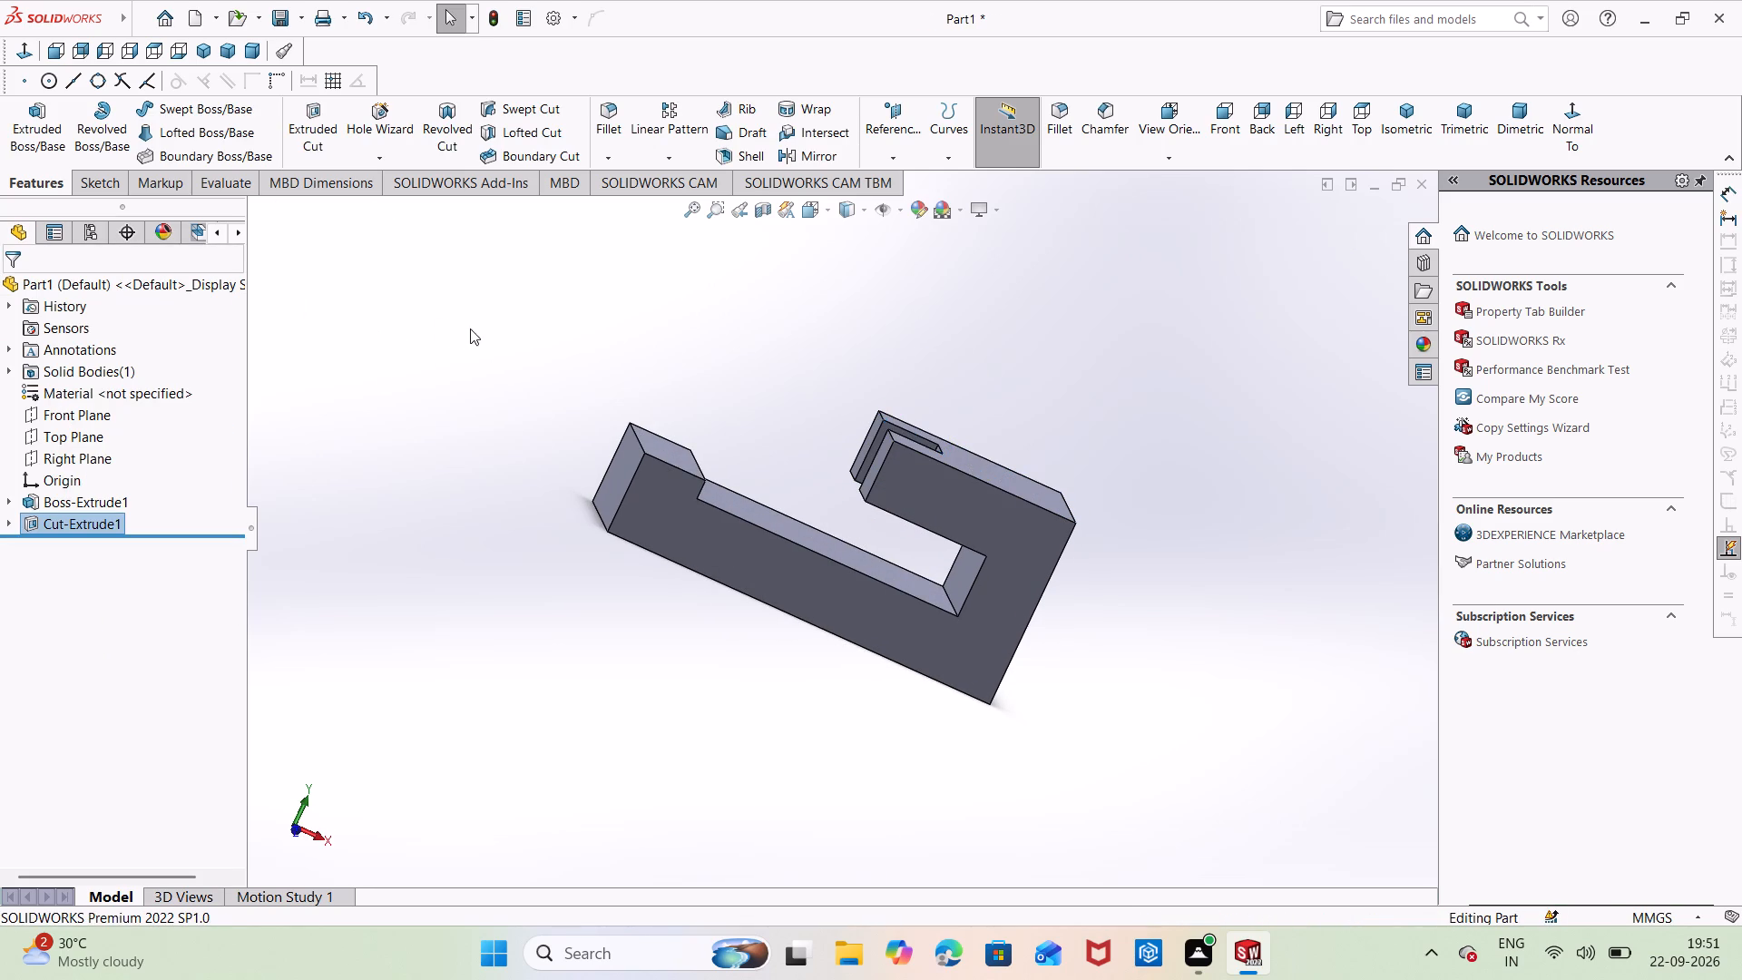
# Sketch an inclined line about 26 mm long on the Front Plane, from the overhanging arm's end-edge midpoint to the low step's upper inner corner.
pyautogui.moveTo(1101, 449); pyautogui.dragTo(1013, 397, button='middle')
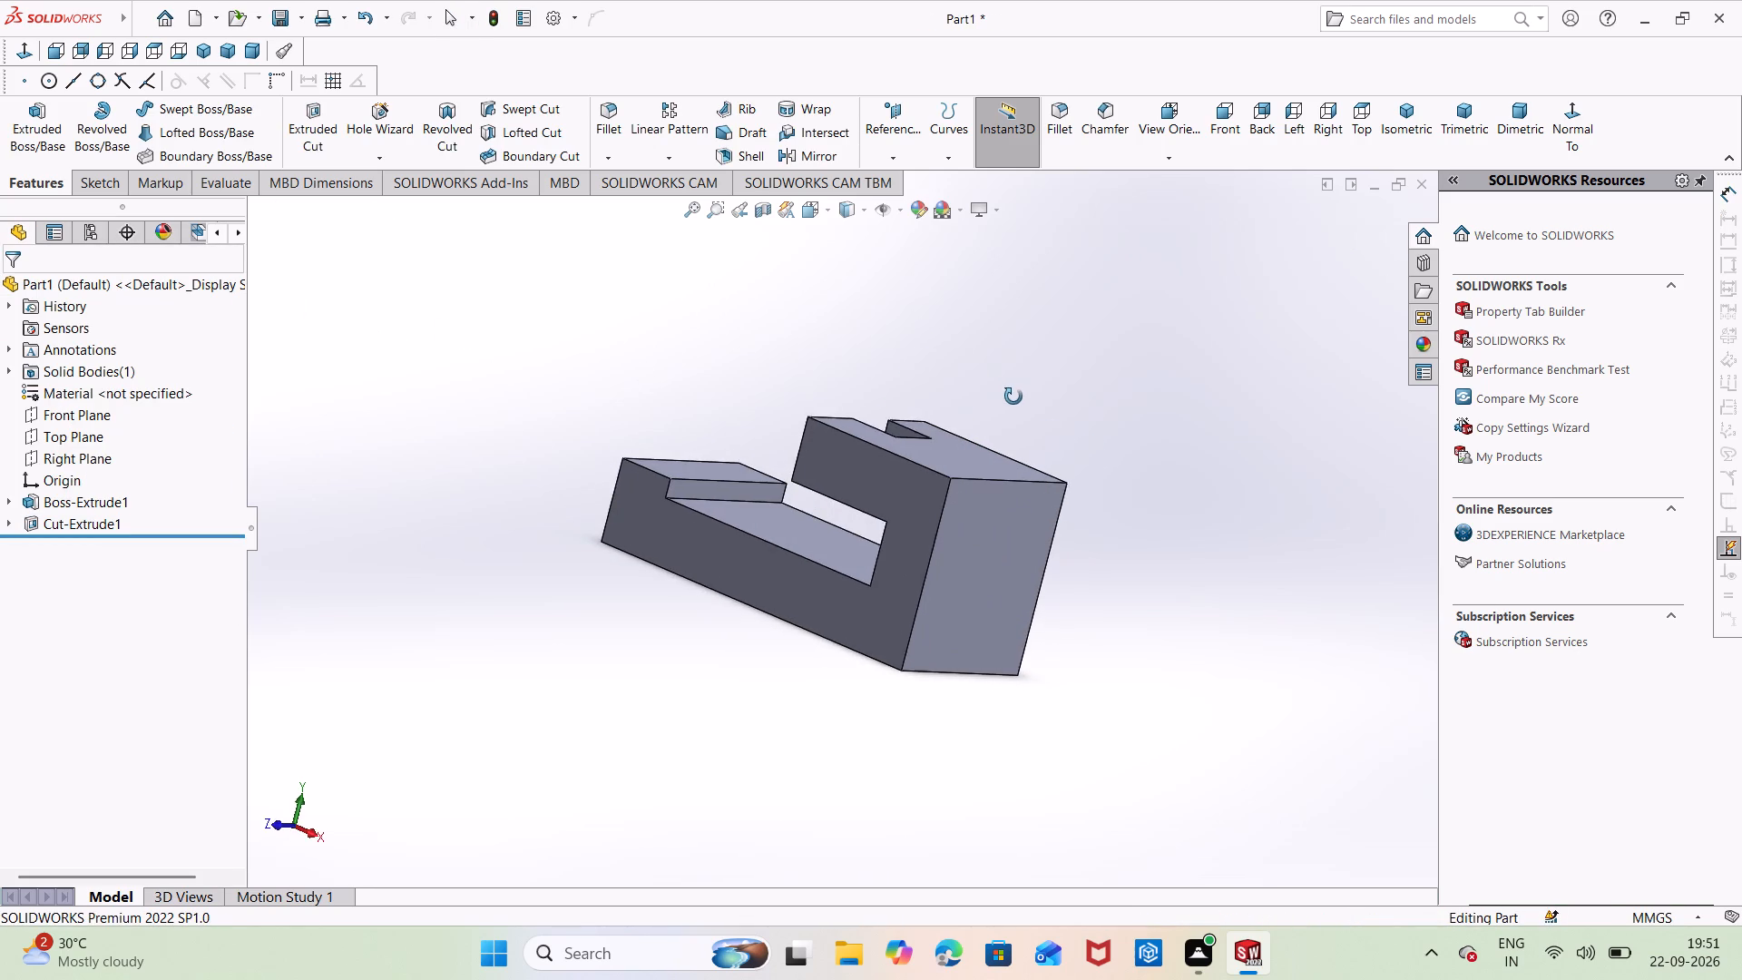
pyautogui.moveTo(1013, 397); pyautogui.dragTo(1063, 402, button='middle')
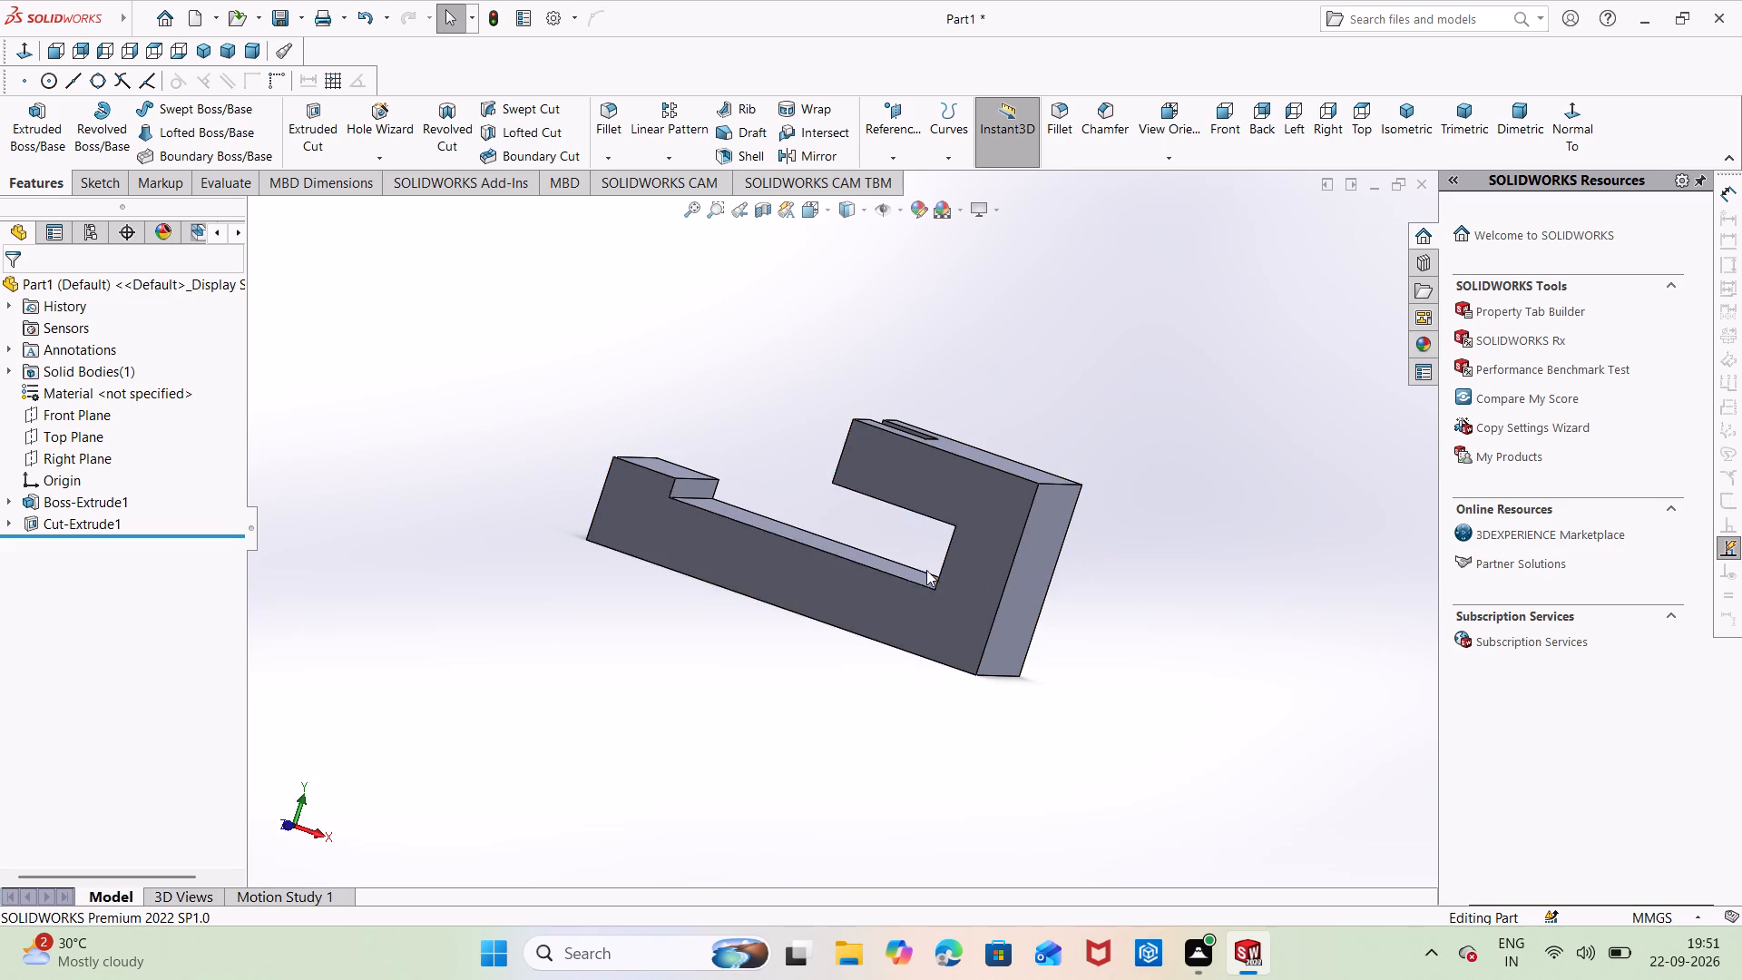
pyautogui.rightClick(73, 416)
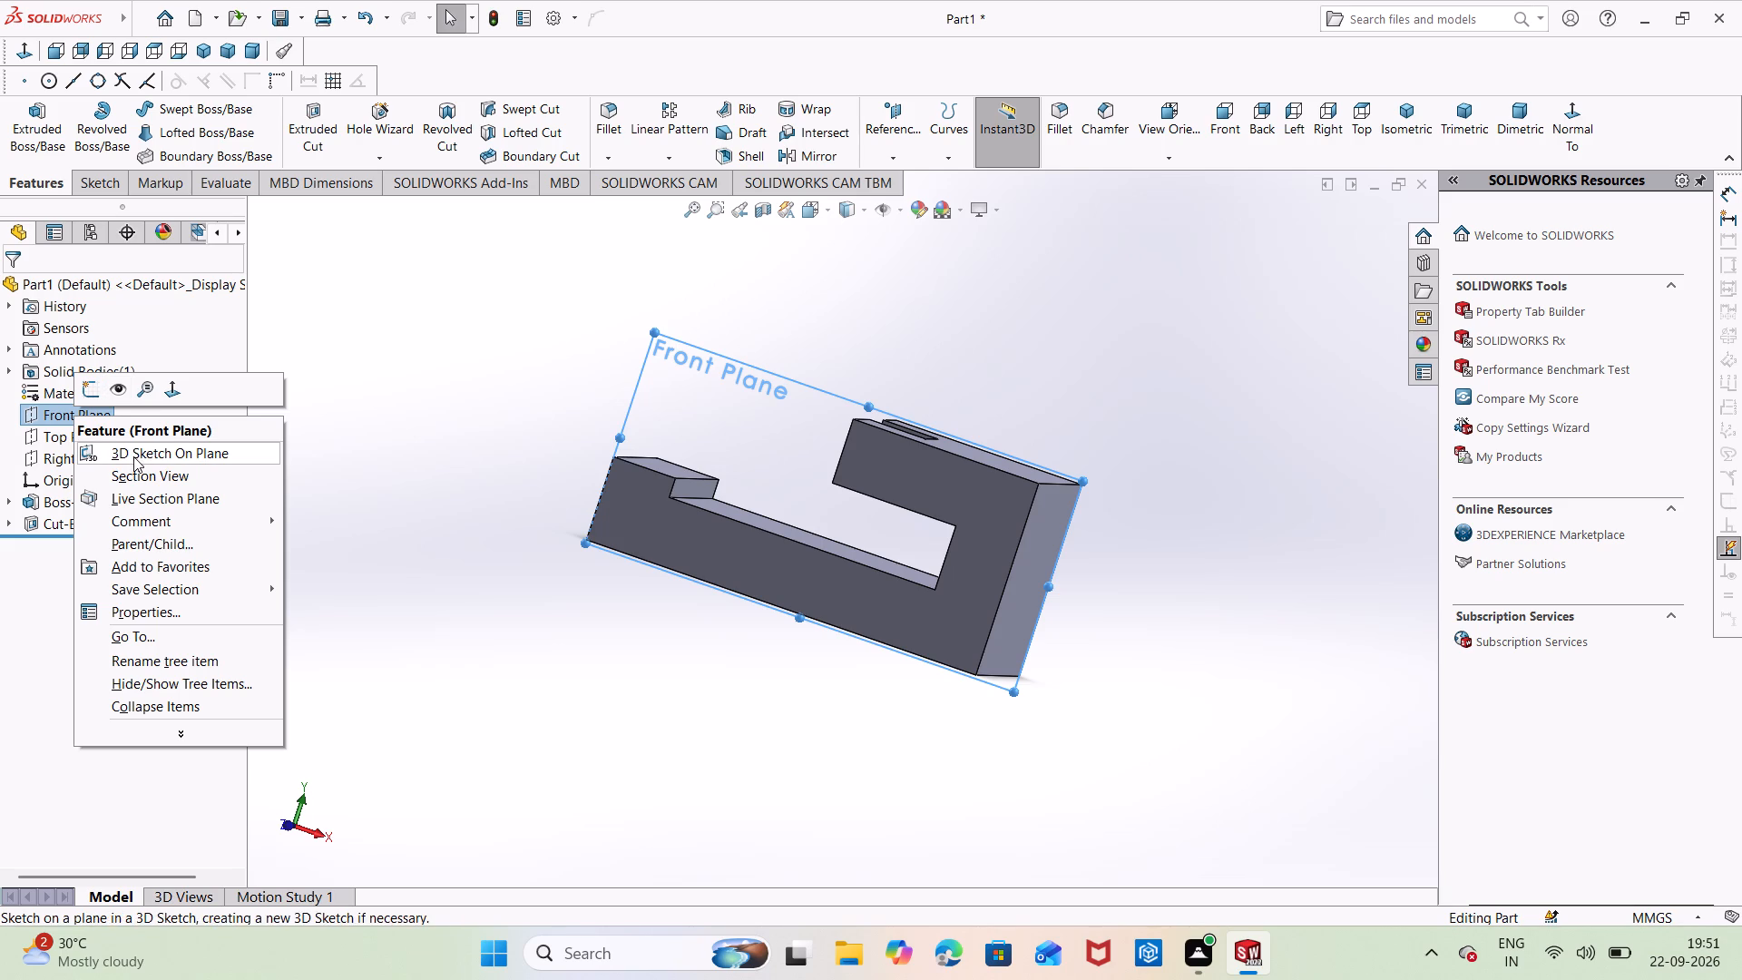
pyautogui.click(91, 397)
pyautogui.click(493, 401)
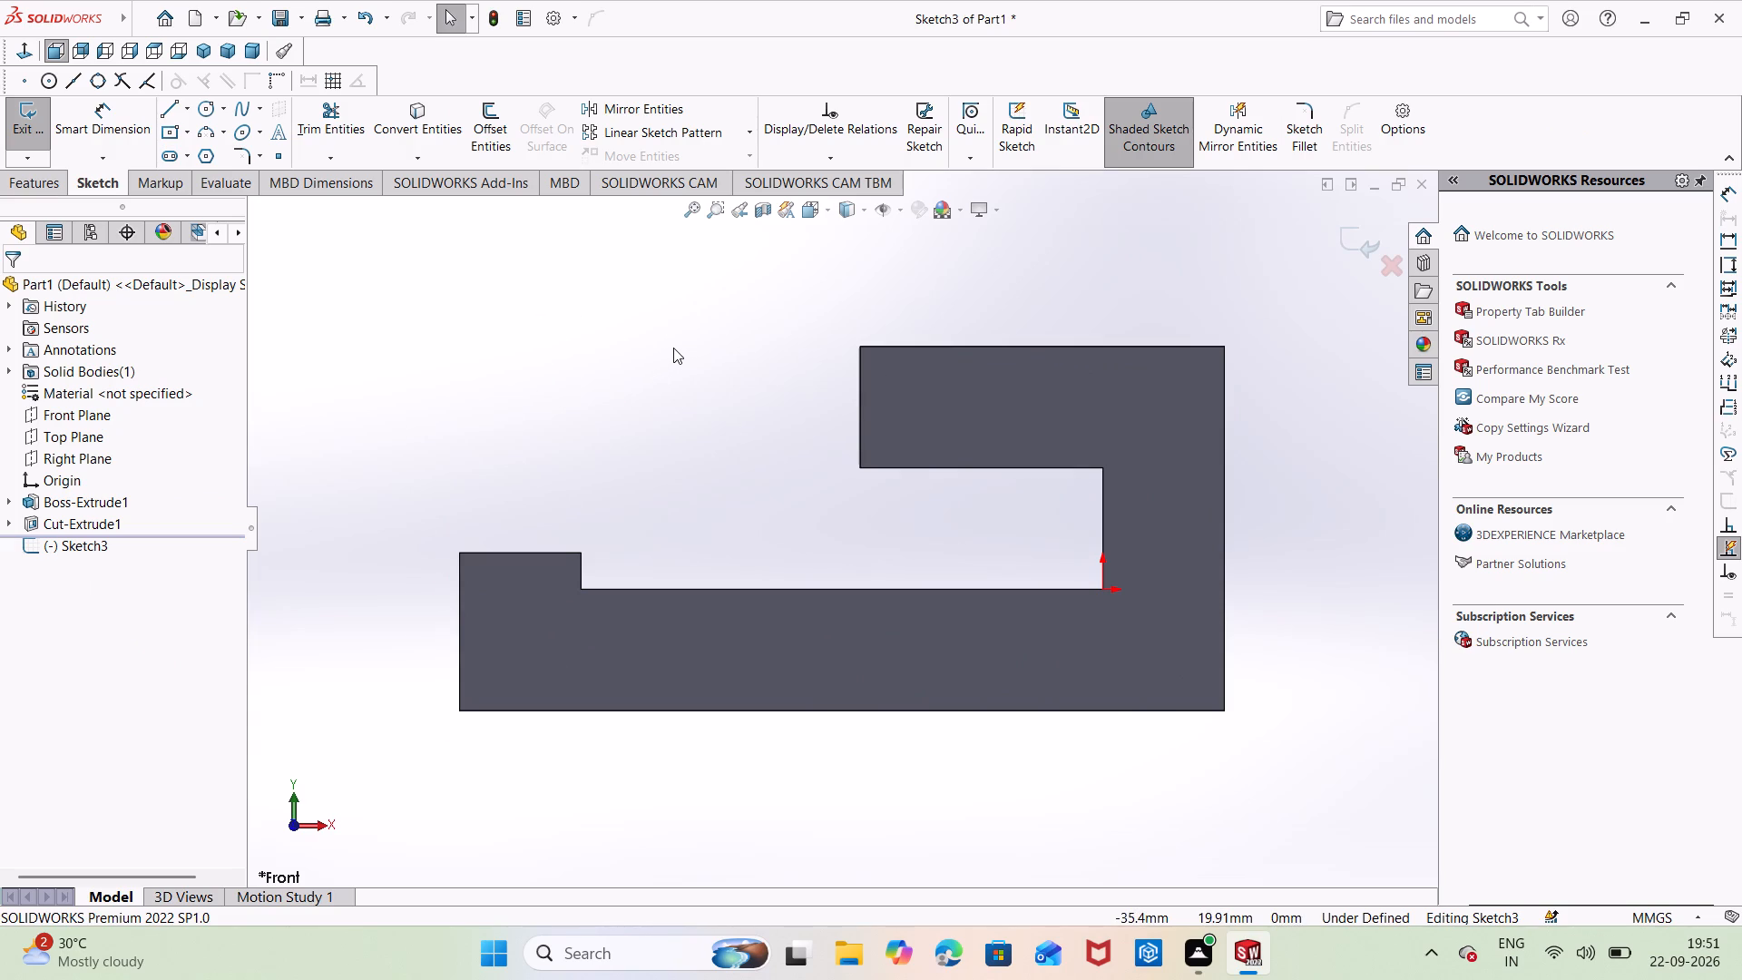
pyautogui.moveTo(790, 334); pyautogui.dragTo(654, 344, button='right')
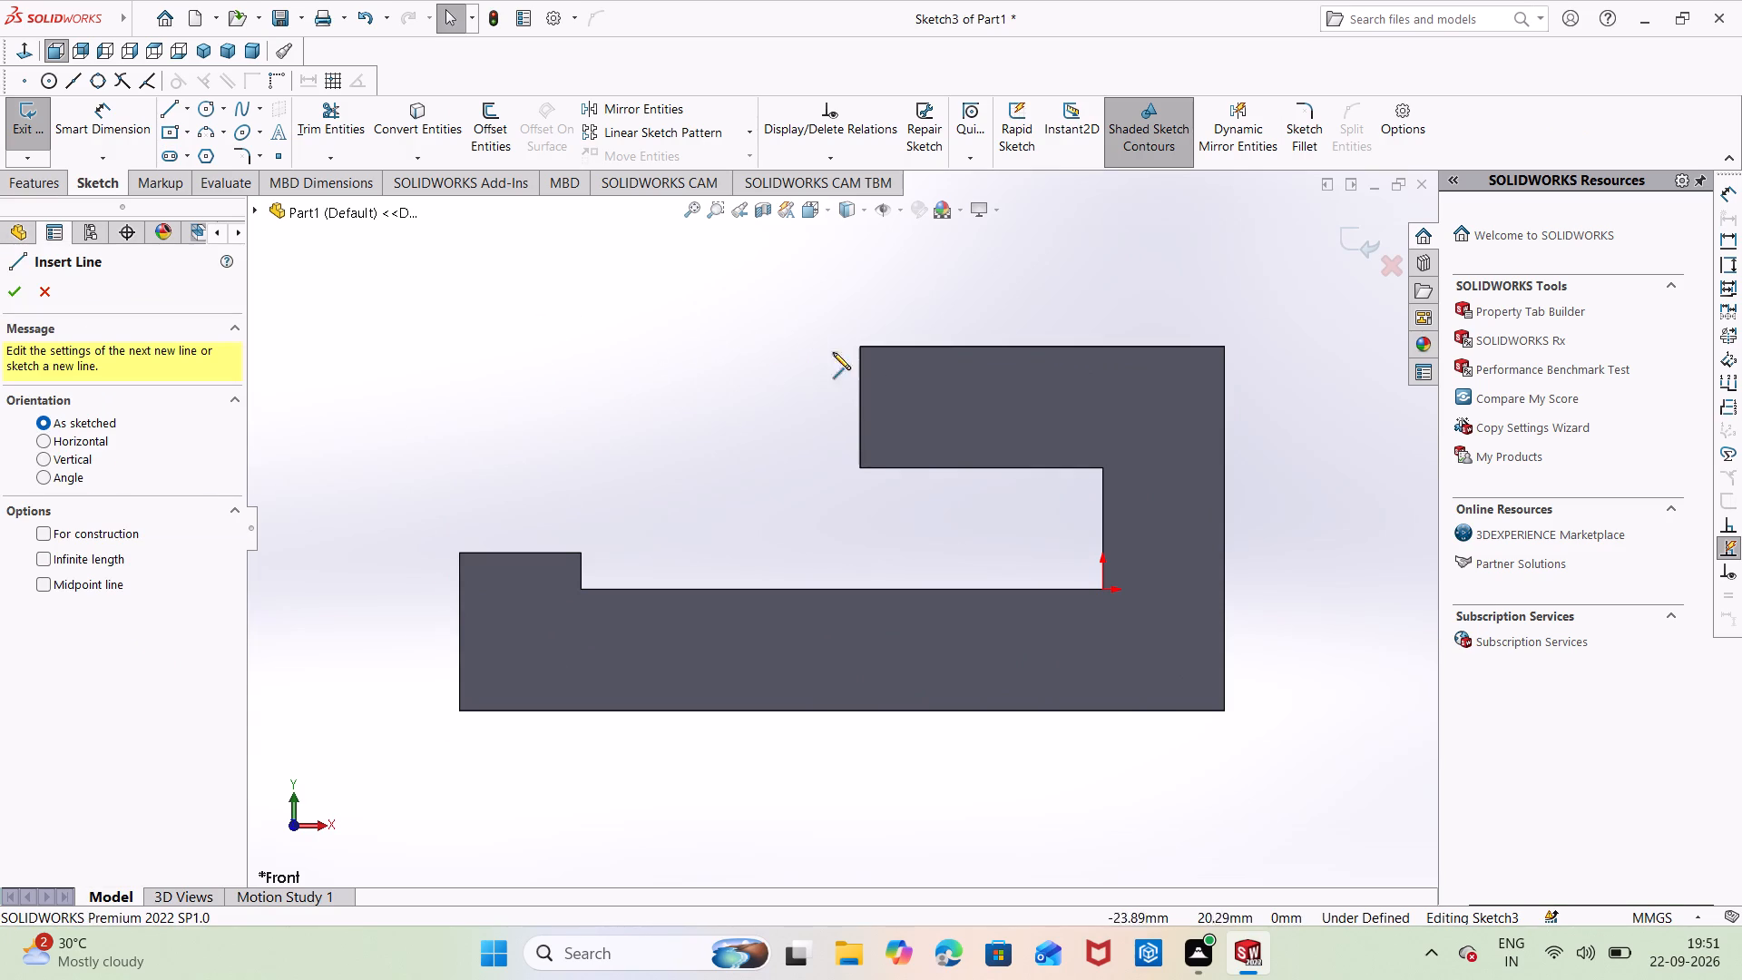
pyautogui.click(860, 407)
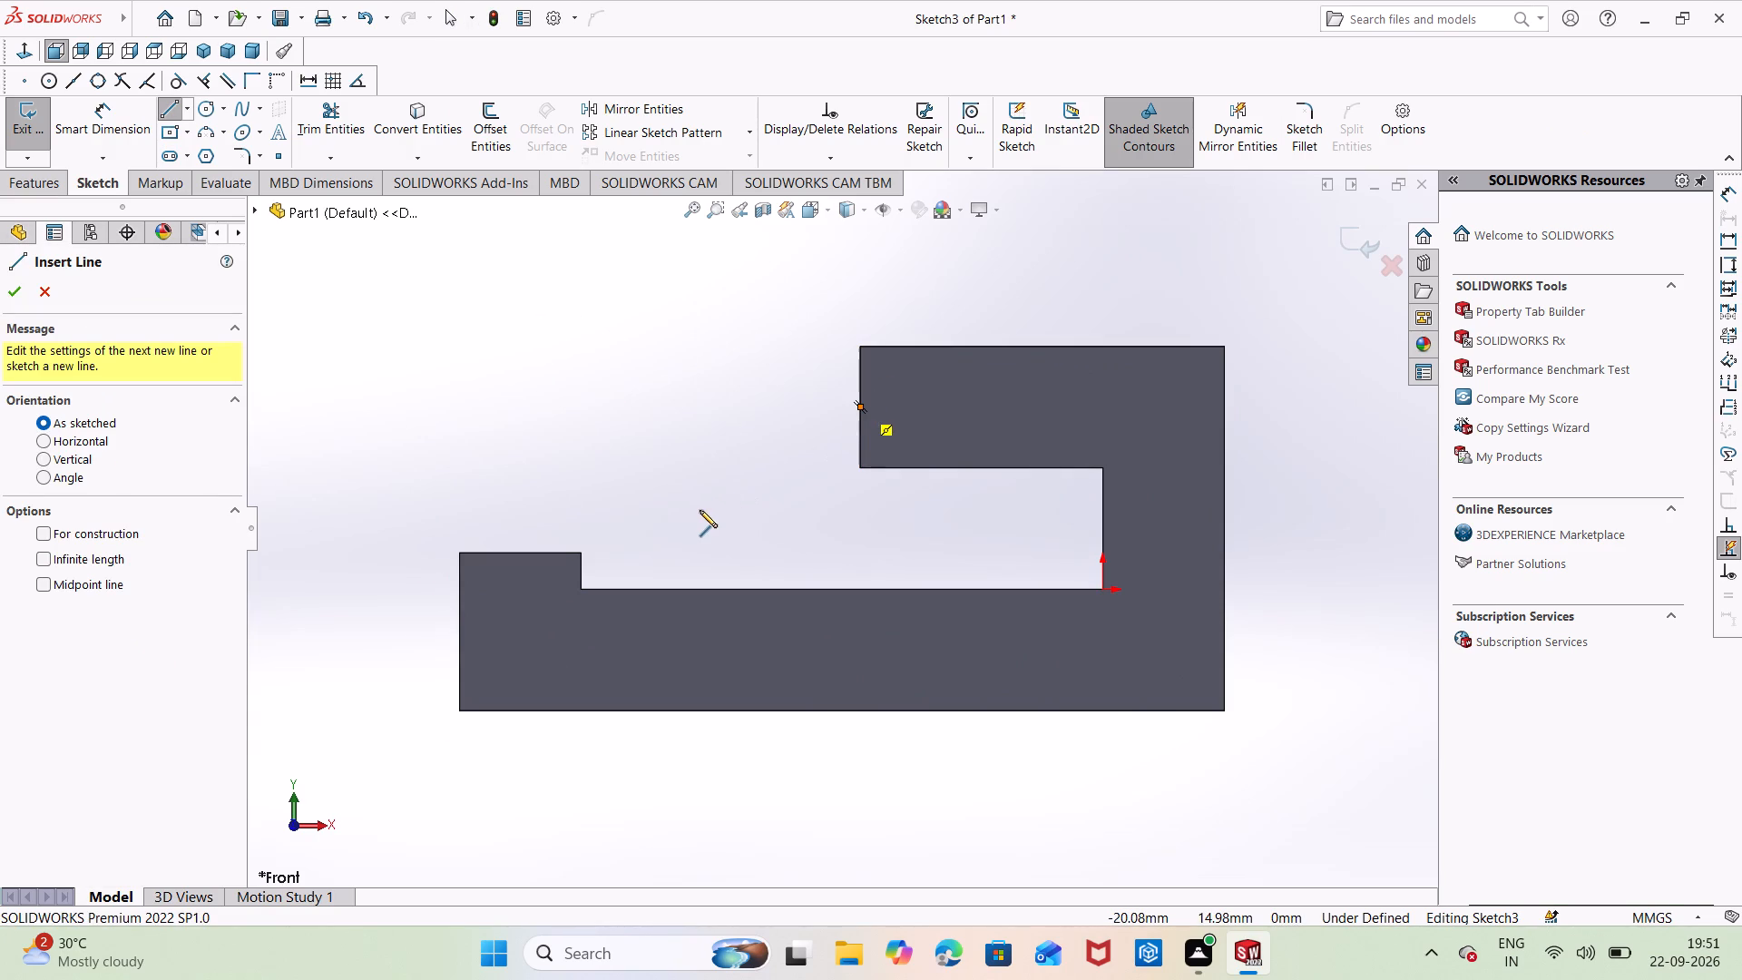
pyautogui.click(580, 551)
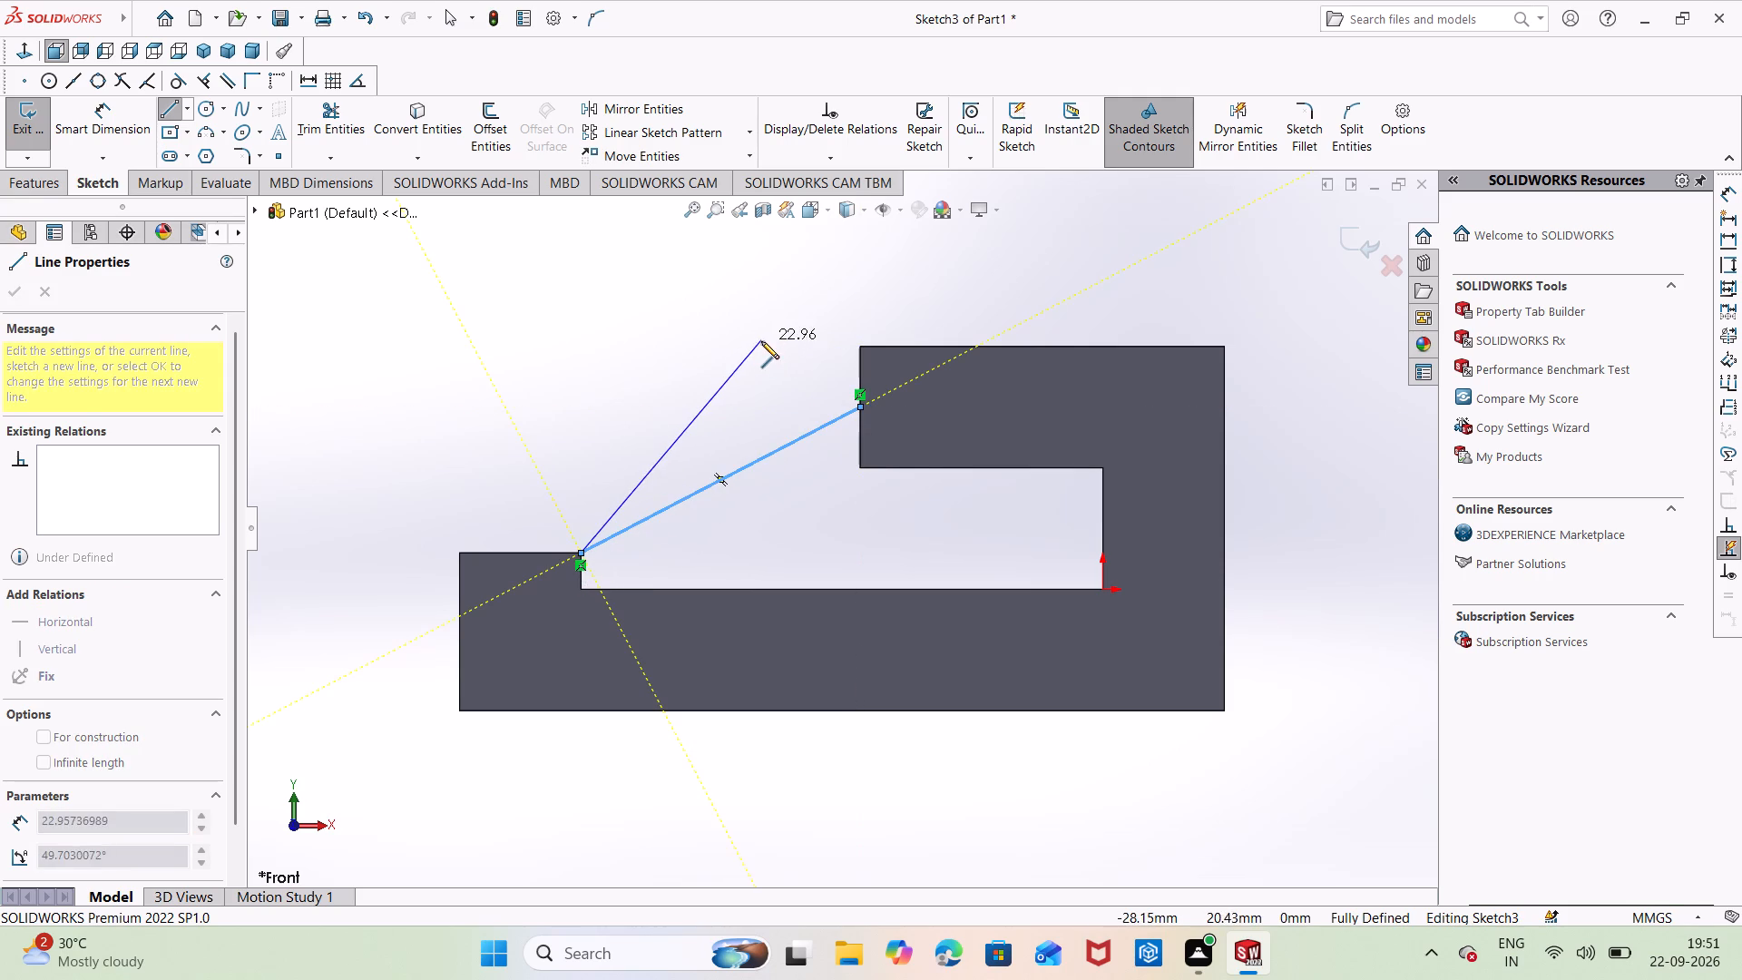
pyautogui.press('Escape')
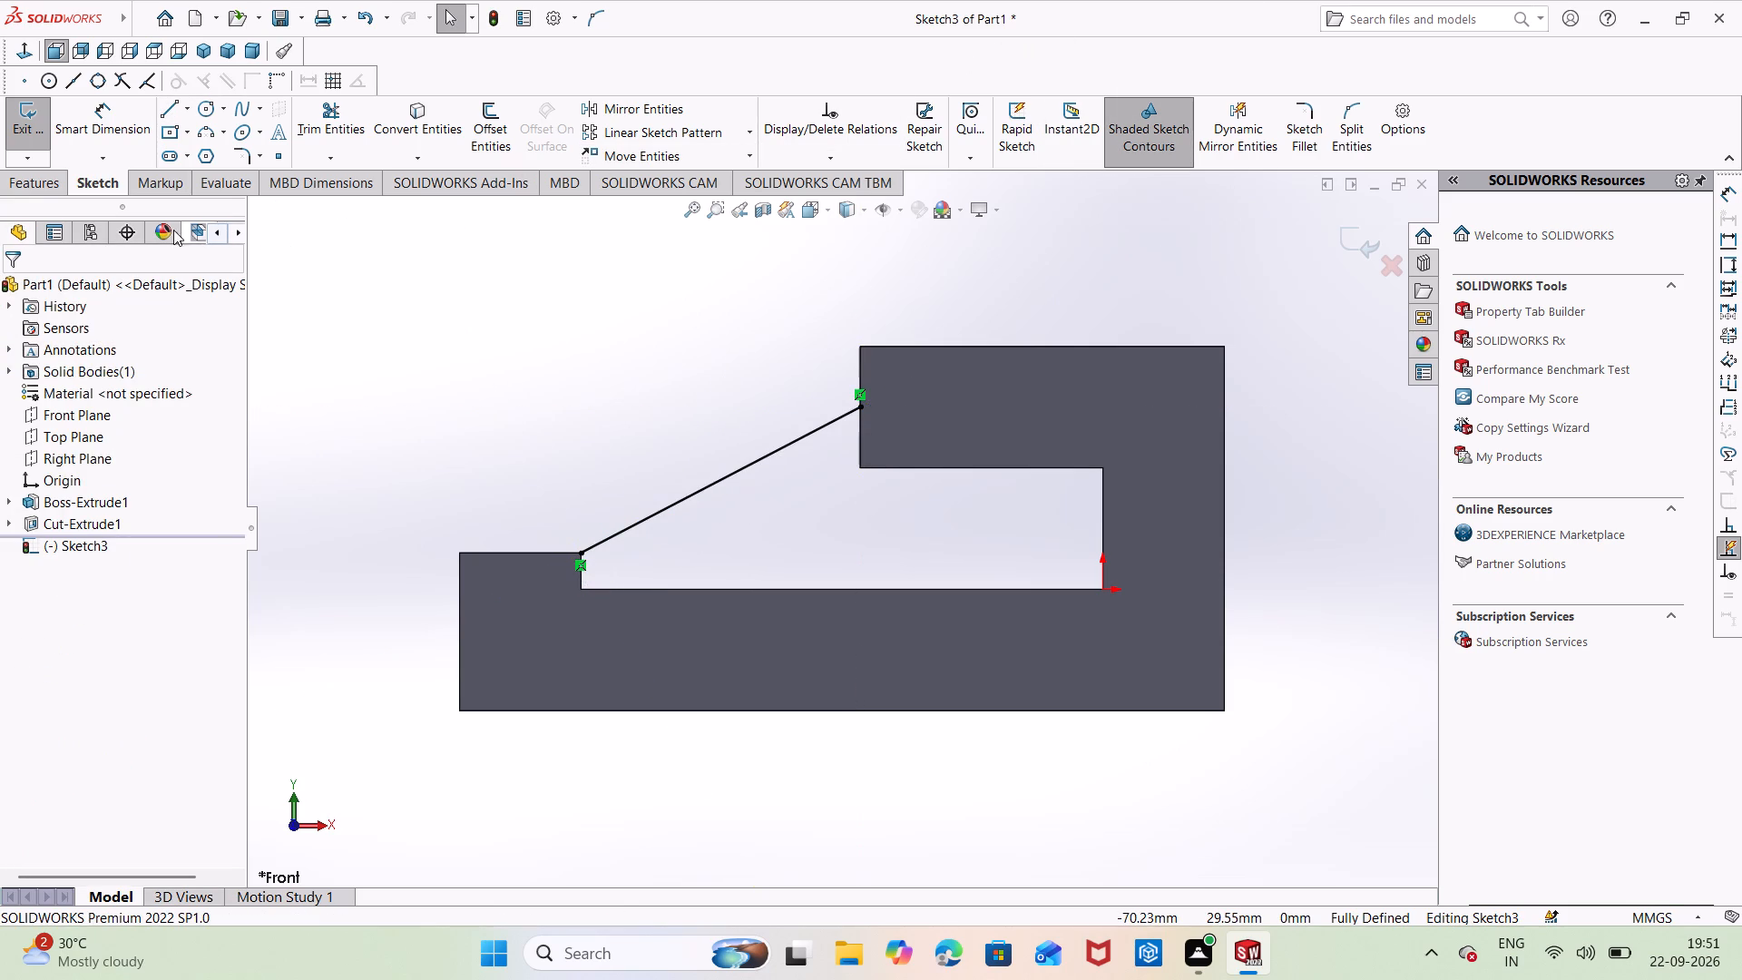
# Create a both-sides rib from the inclined line, entering 16 mm for thickness and flipping the material side toward the base.
pyautogui.click(46, 191)
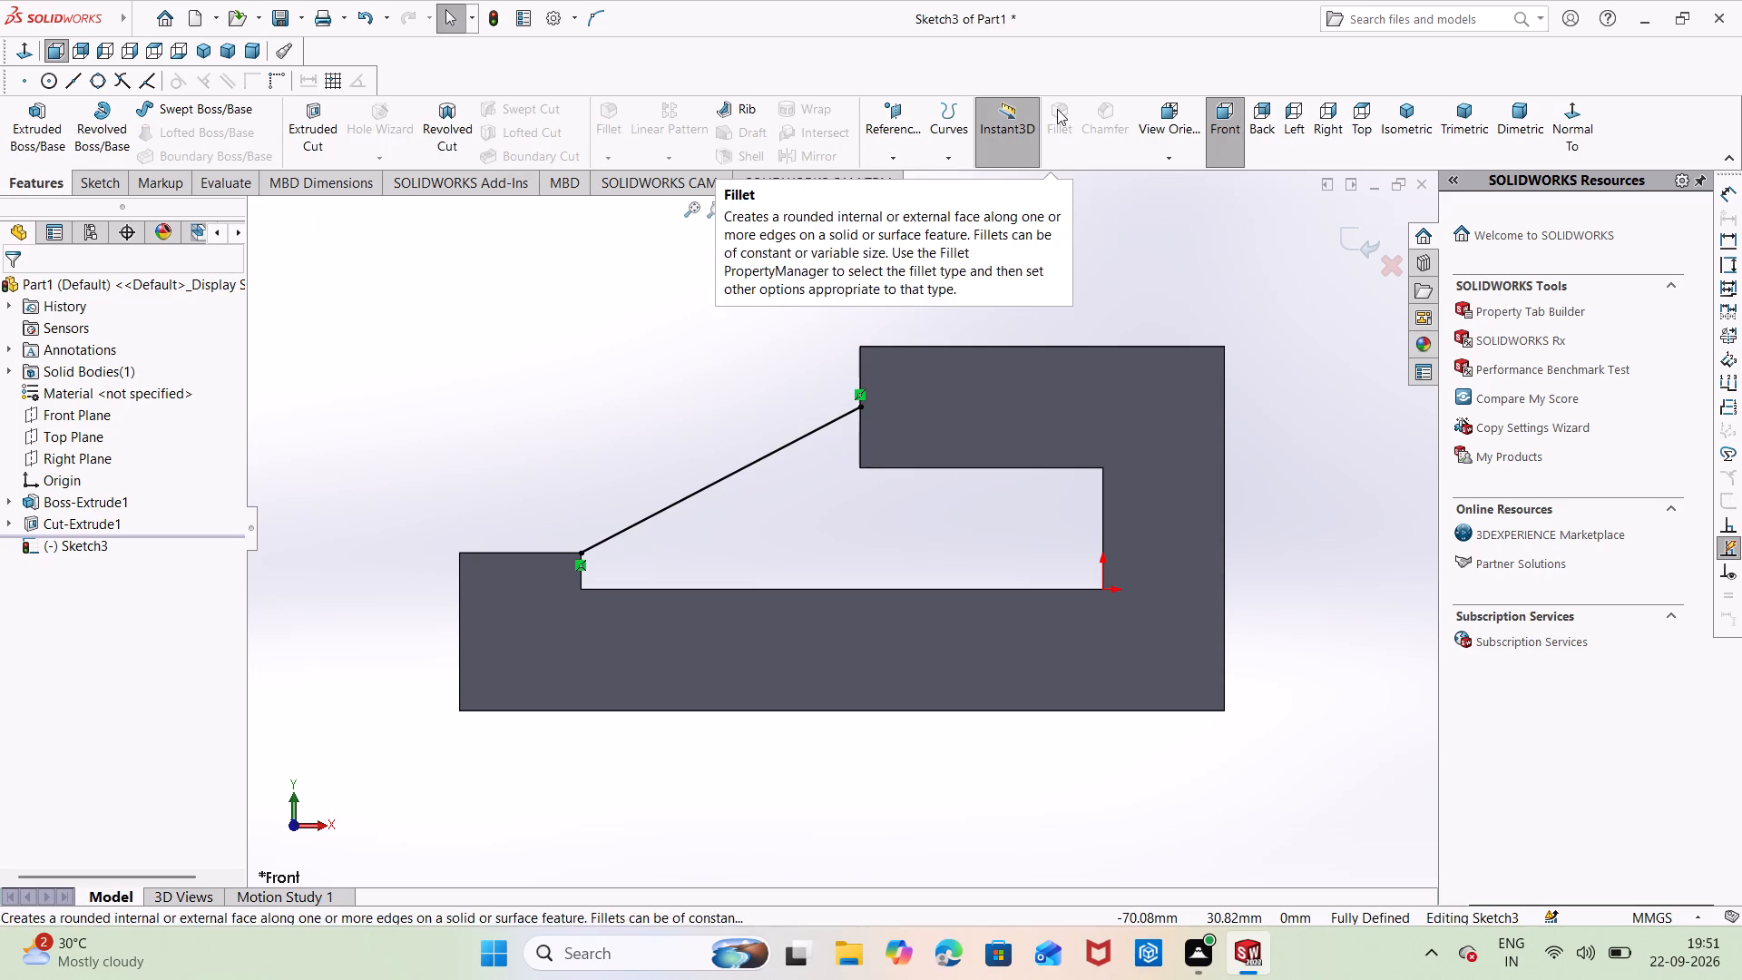
pyautogui.click(727, 113)
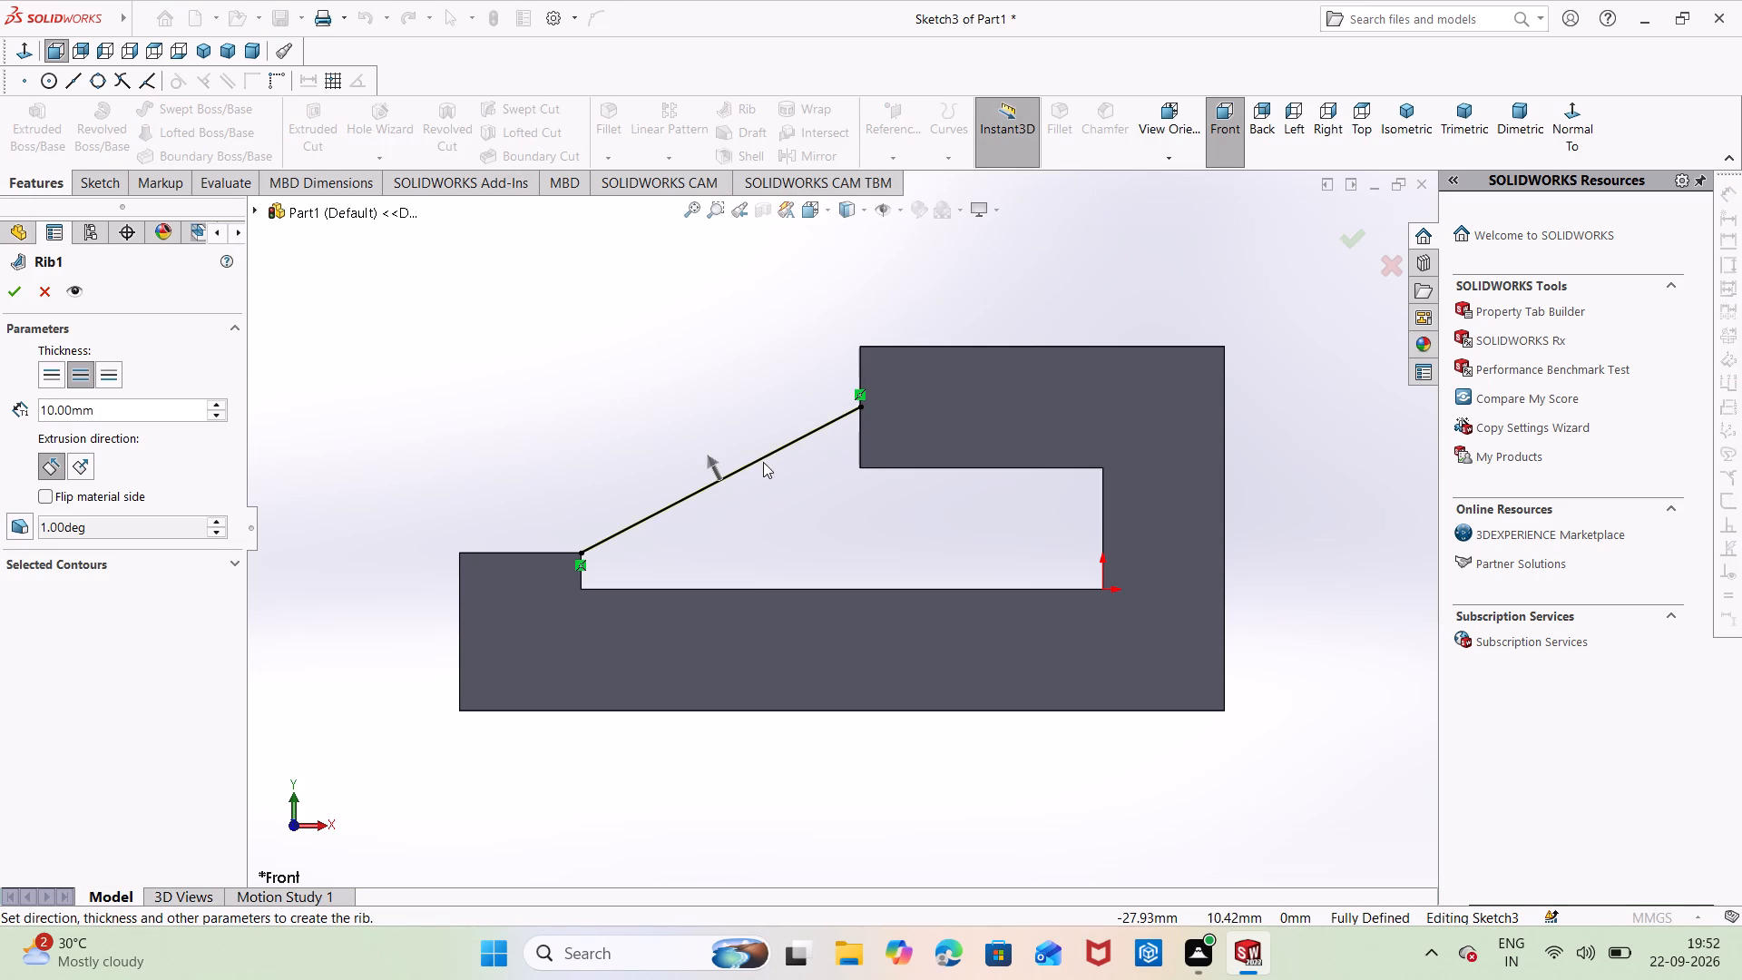
pyautogui.moveTo(584, 328); pyautogui.dragTo(629, 423, button='middle')
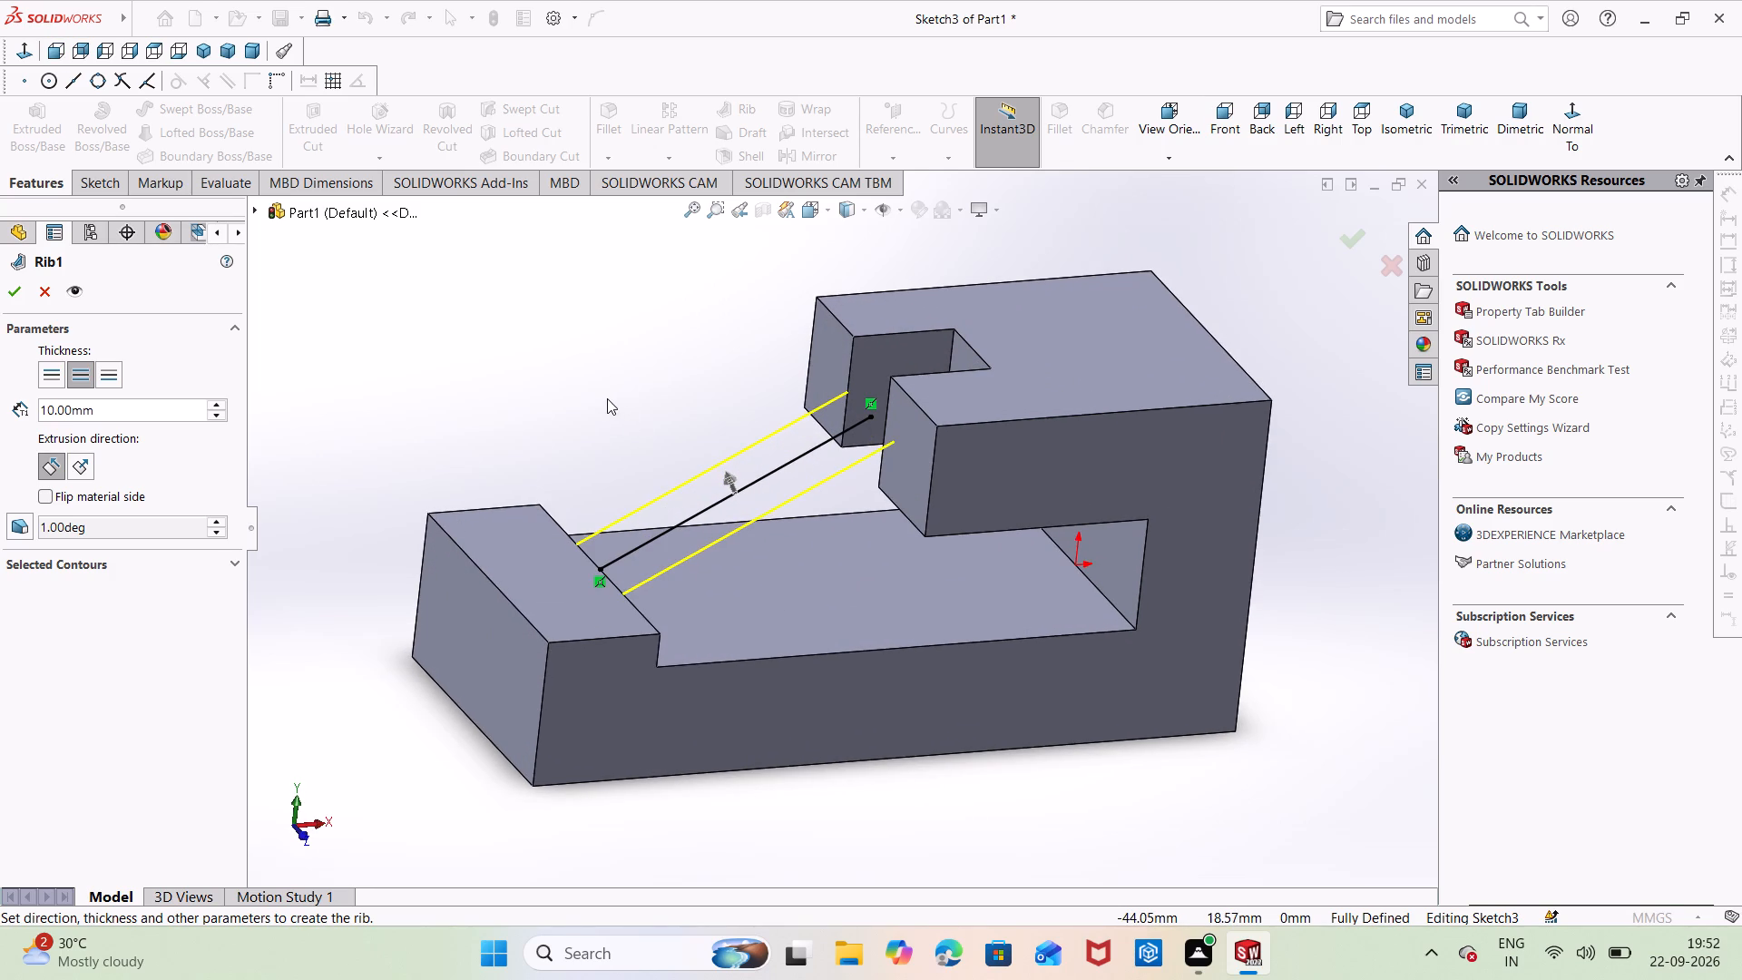
pyautogui.click(152, 402)
pyautogui.press('BackSpace')
pyautogui.press('BackSpace')
pyautogui.press('BackSpace')
pyautogui.press('BackSpace')
pyautogui.press('BackSpace')
pyautogui.press('BackSpace')
pyautogui.press('BackSpace')
pyautogui.press('BackSpace')
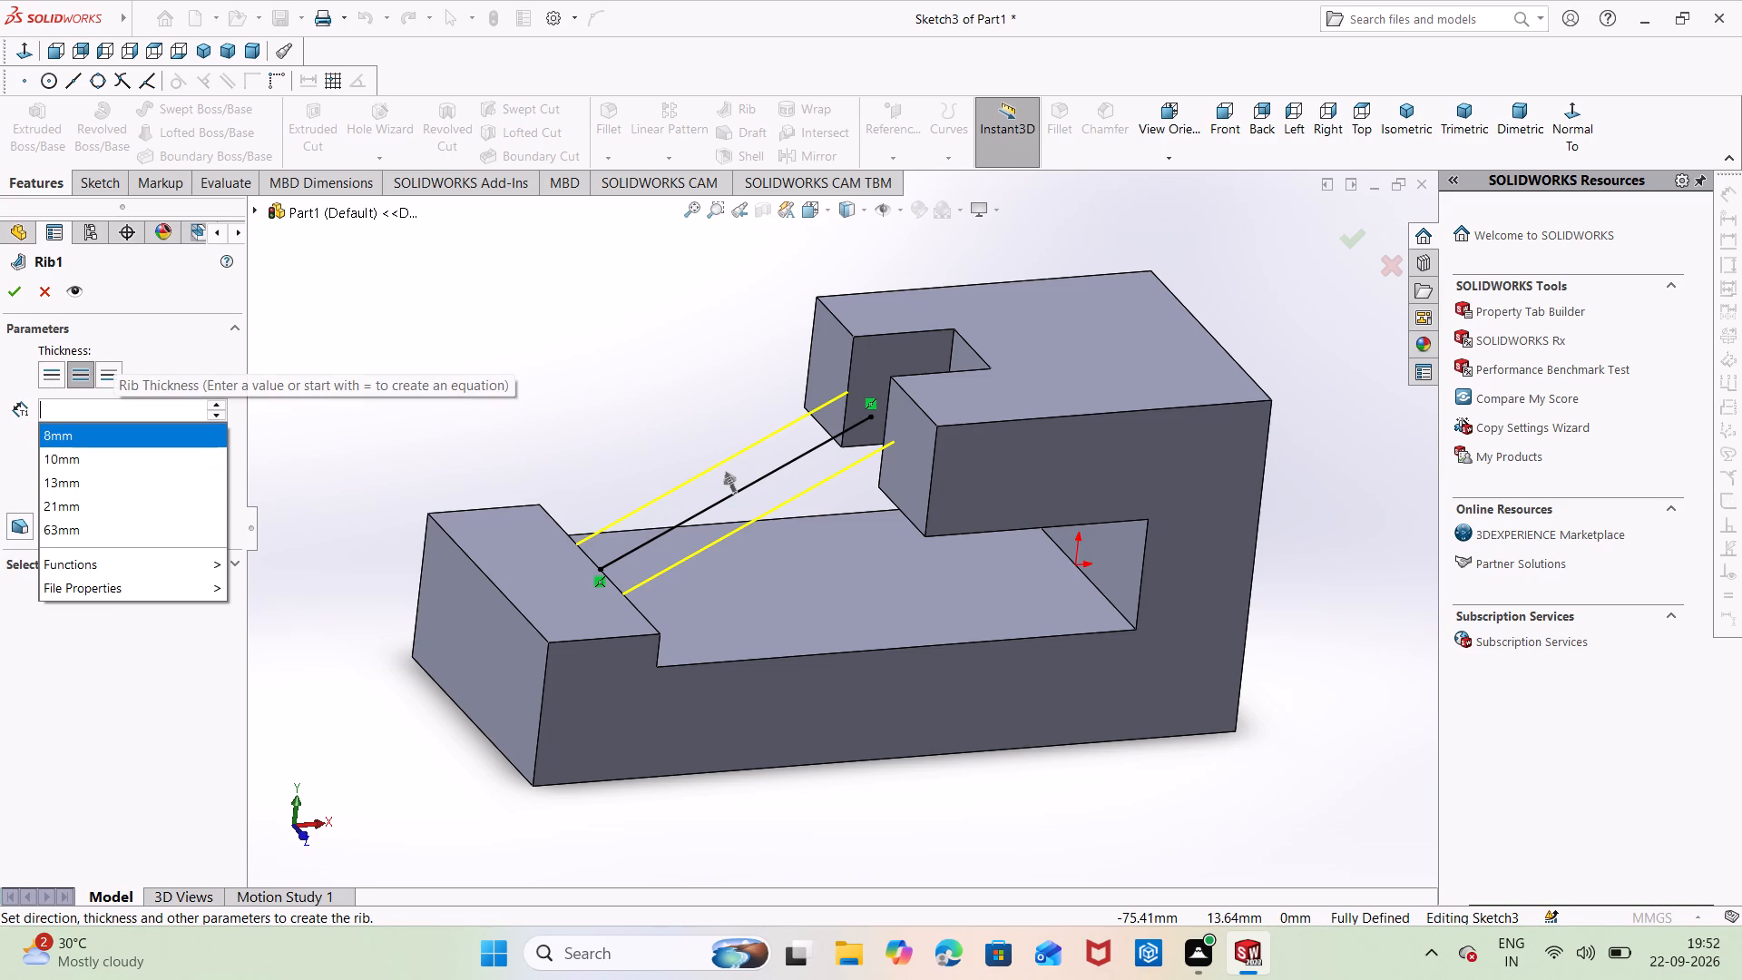
pyautogui.write('16')
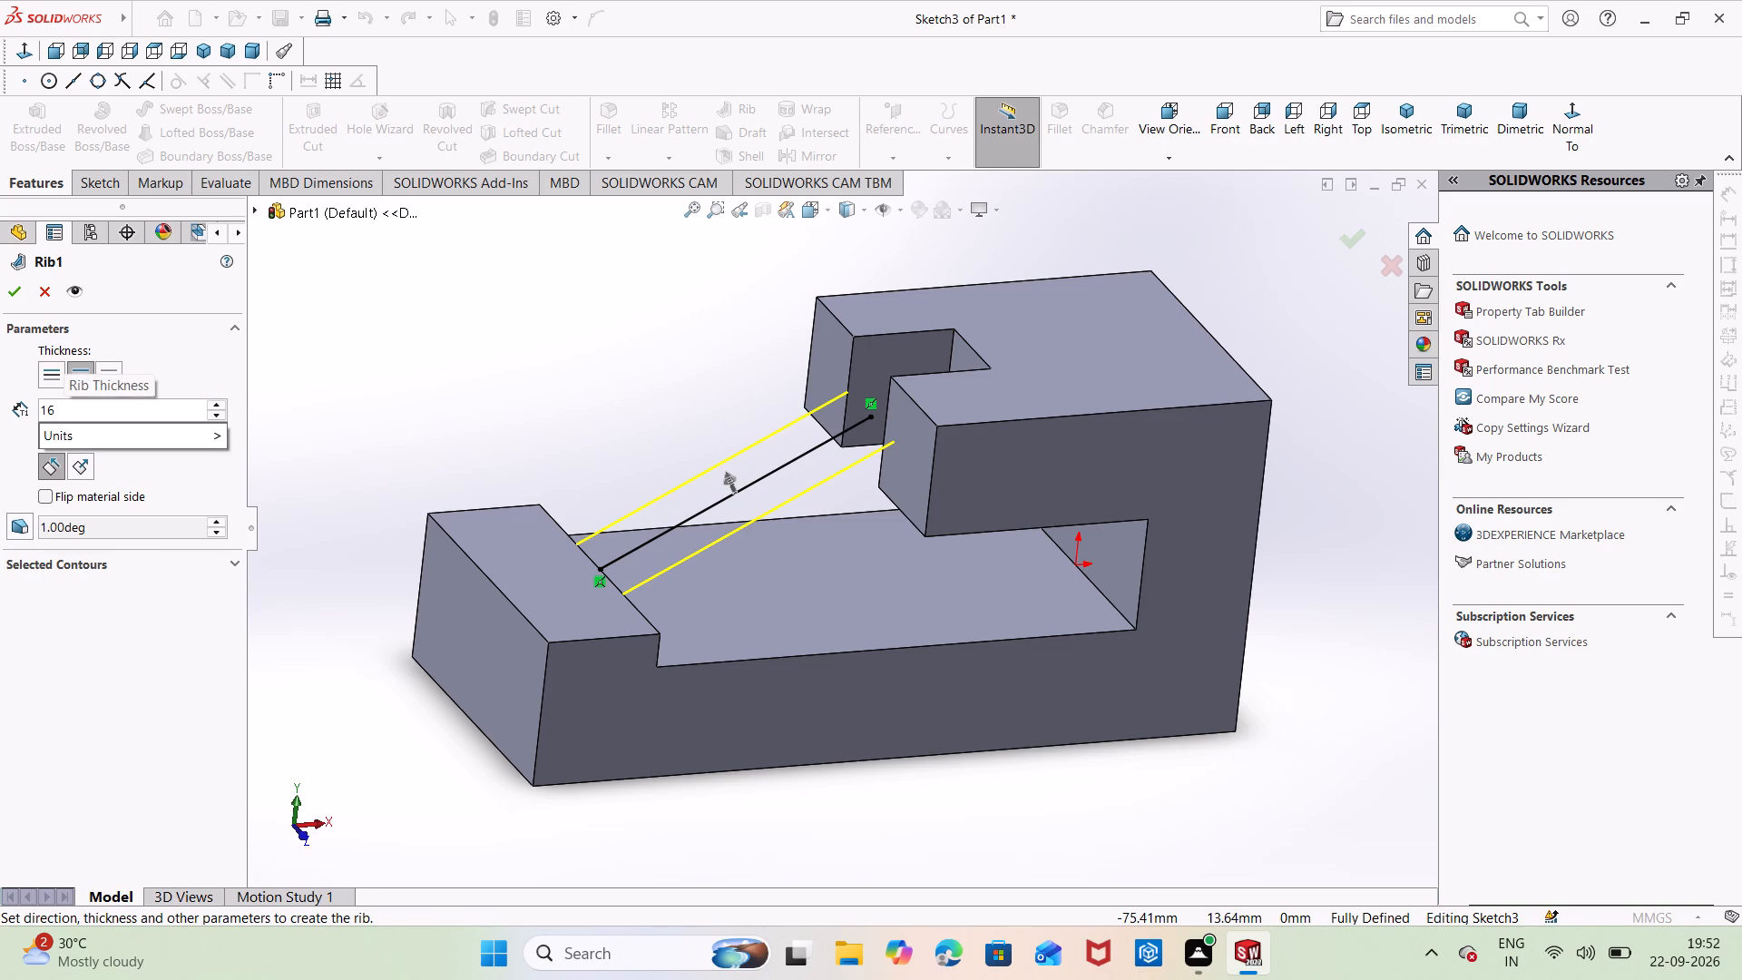
pyautogui.click(733, 477)
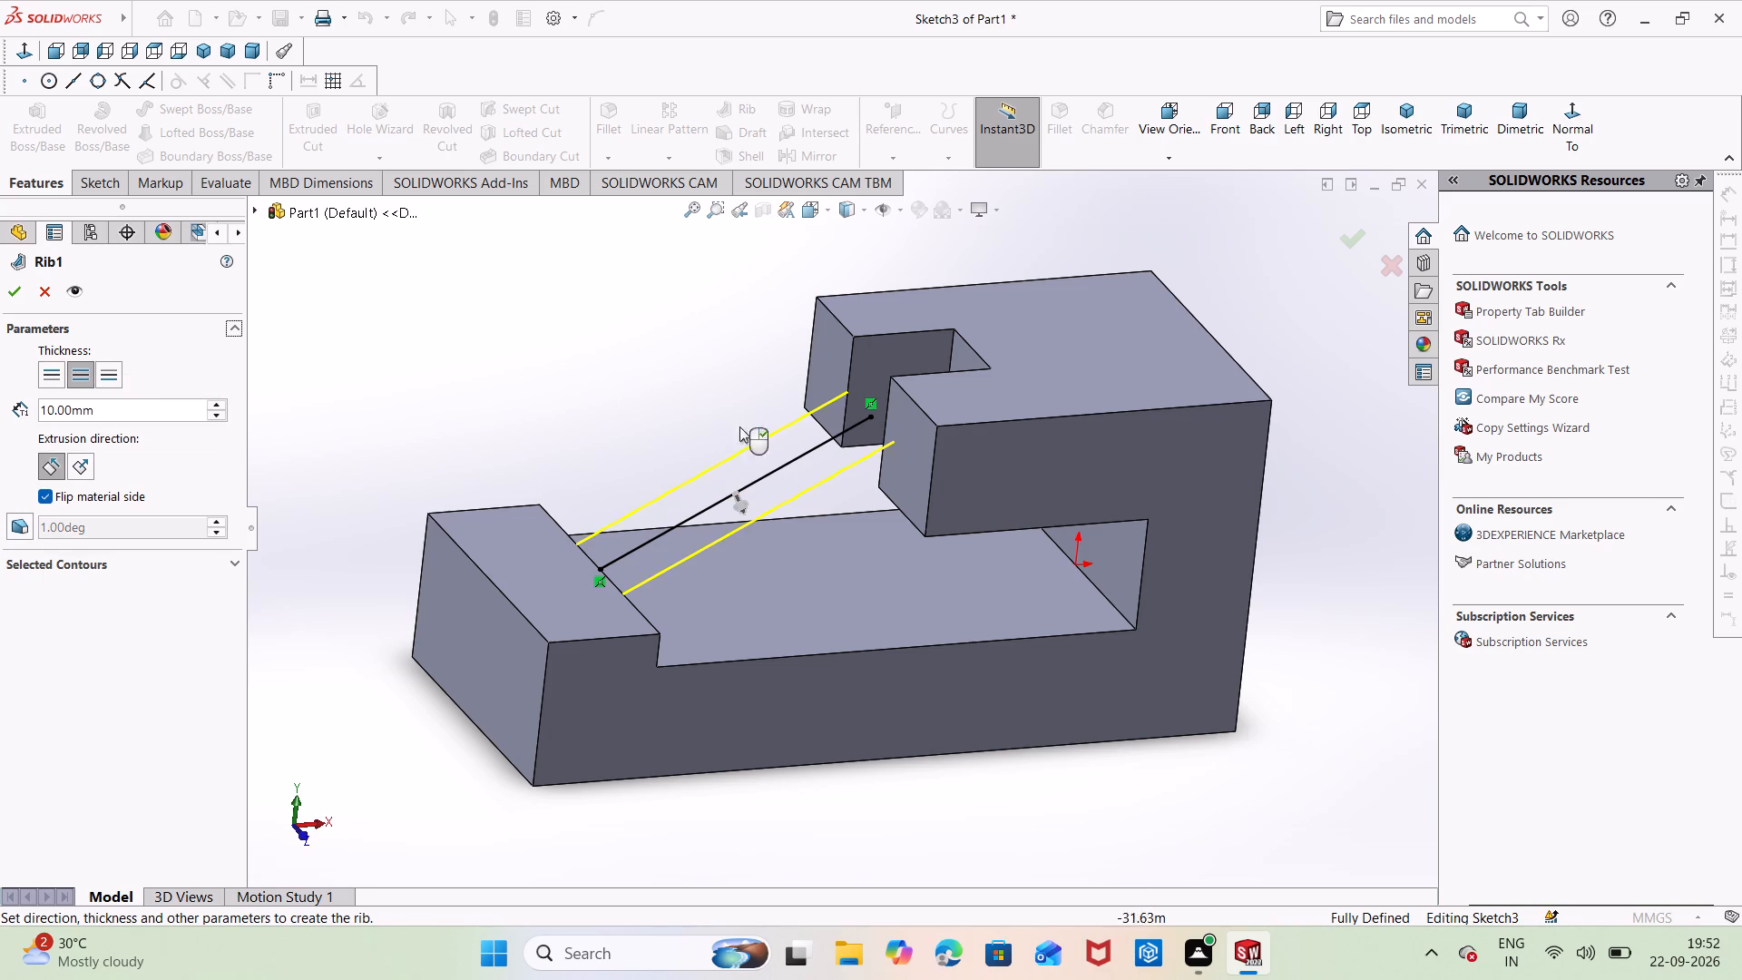
pyautogui.press('Return')
# Examine the rib from several angles, including where it meets the notch and the low step.
pyautogui.moveTo(719, 389); pyautogui.dragTo(717, 387, button='middle')
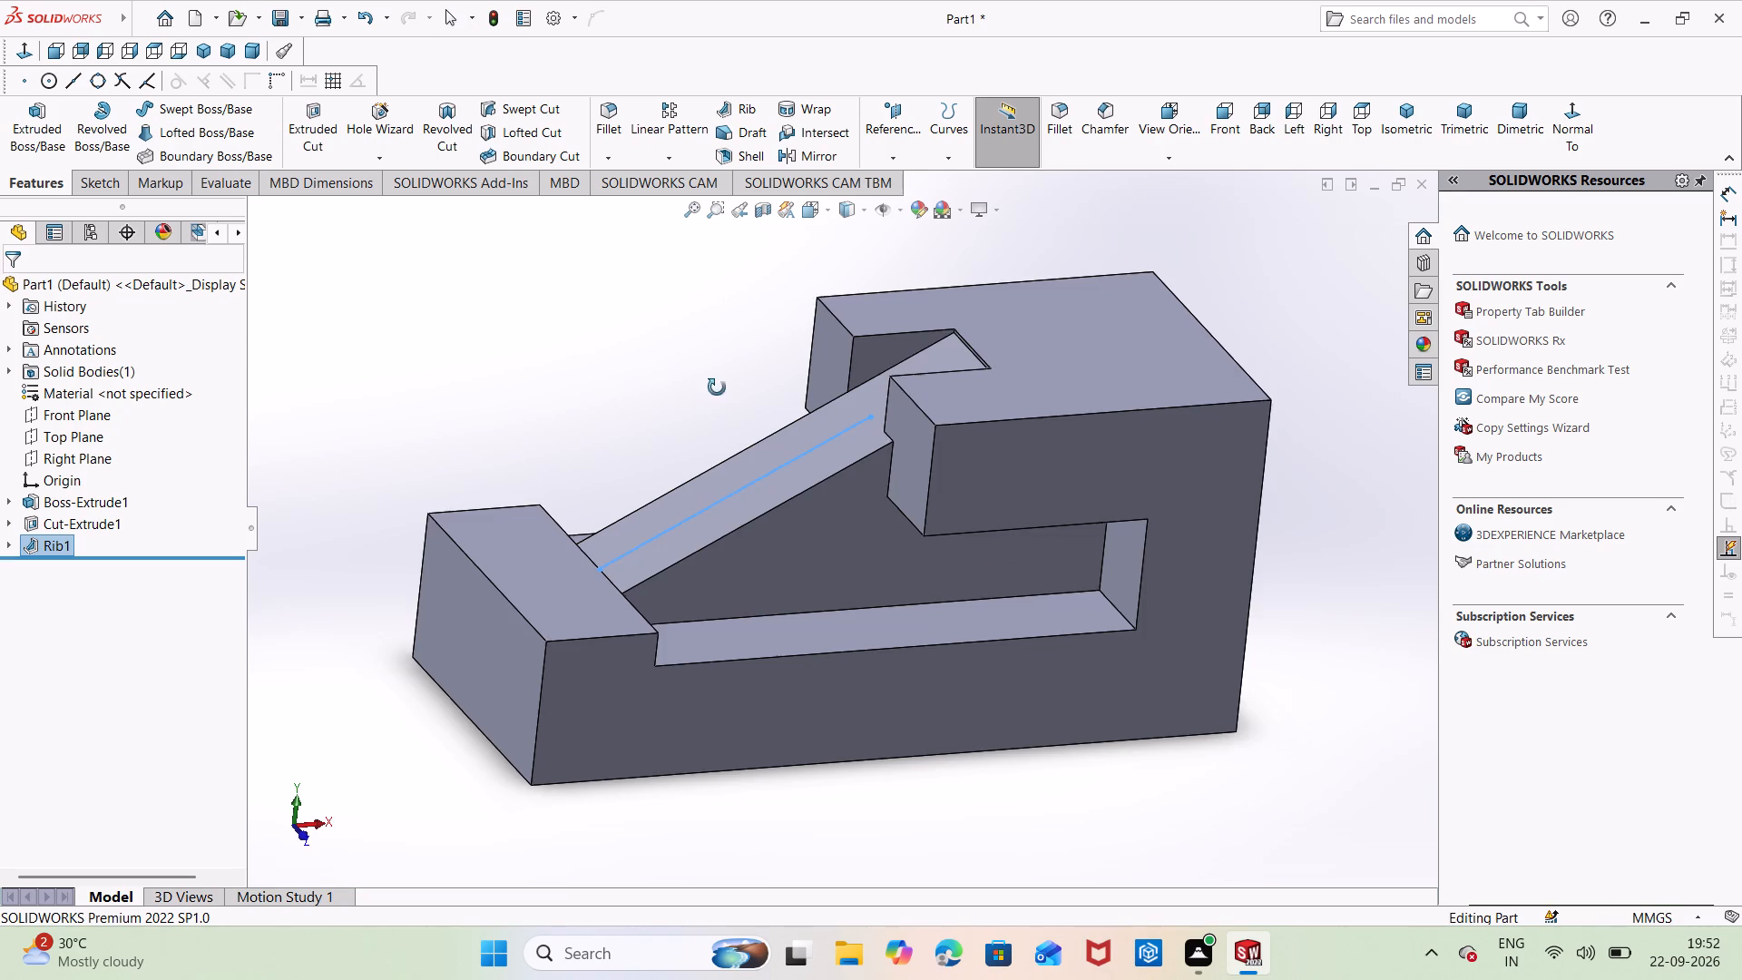
pyautogui.moveTo(717, 387); pyautogui.dragTo(700, 391, button='middle')
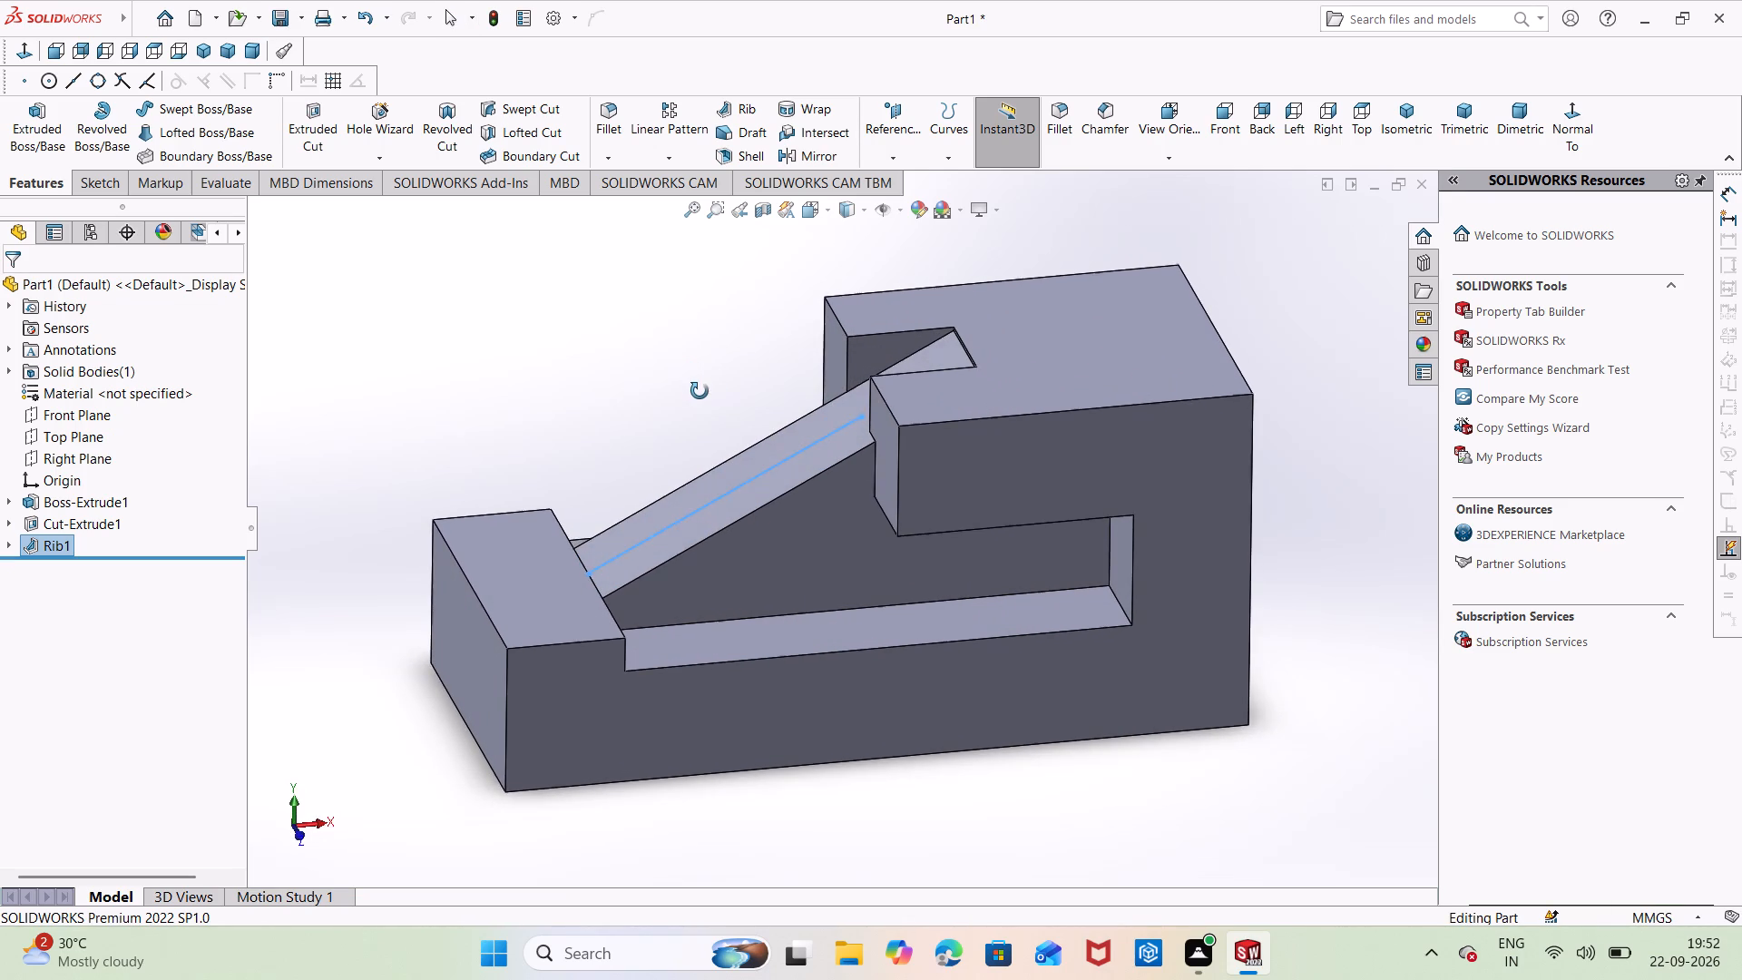
pyautogui.moveTo(700, 391); pyautogui.dragTo(691, 323, button='middle')
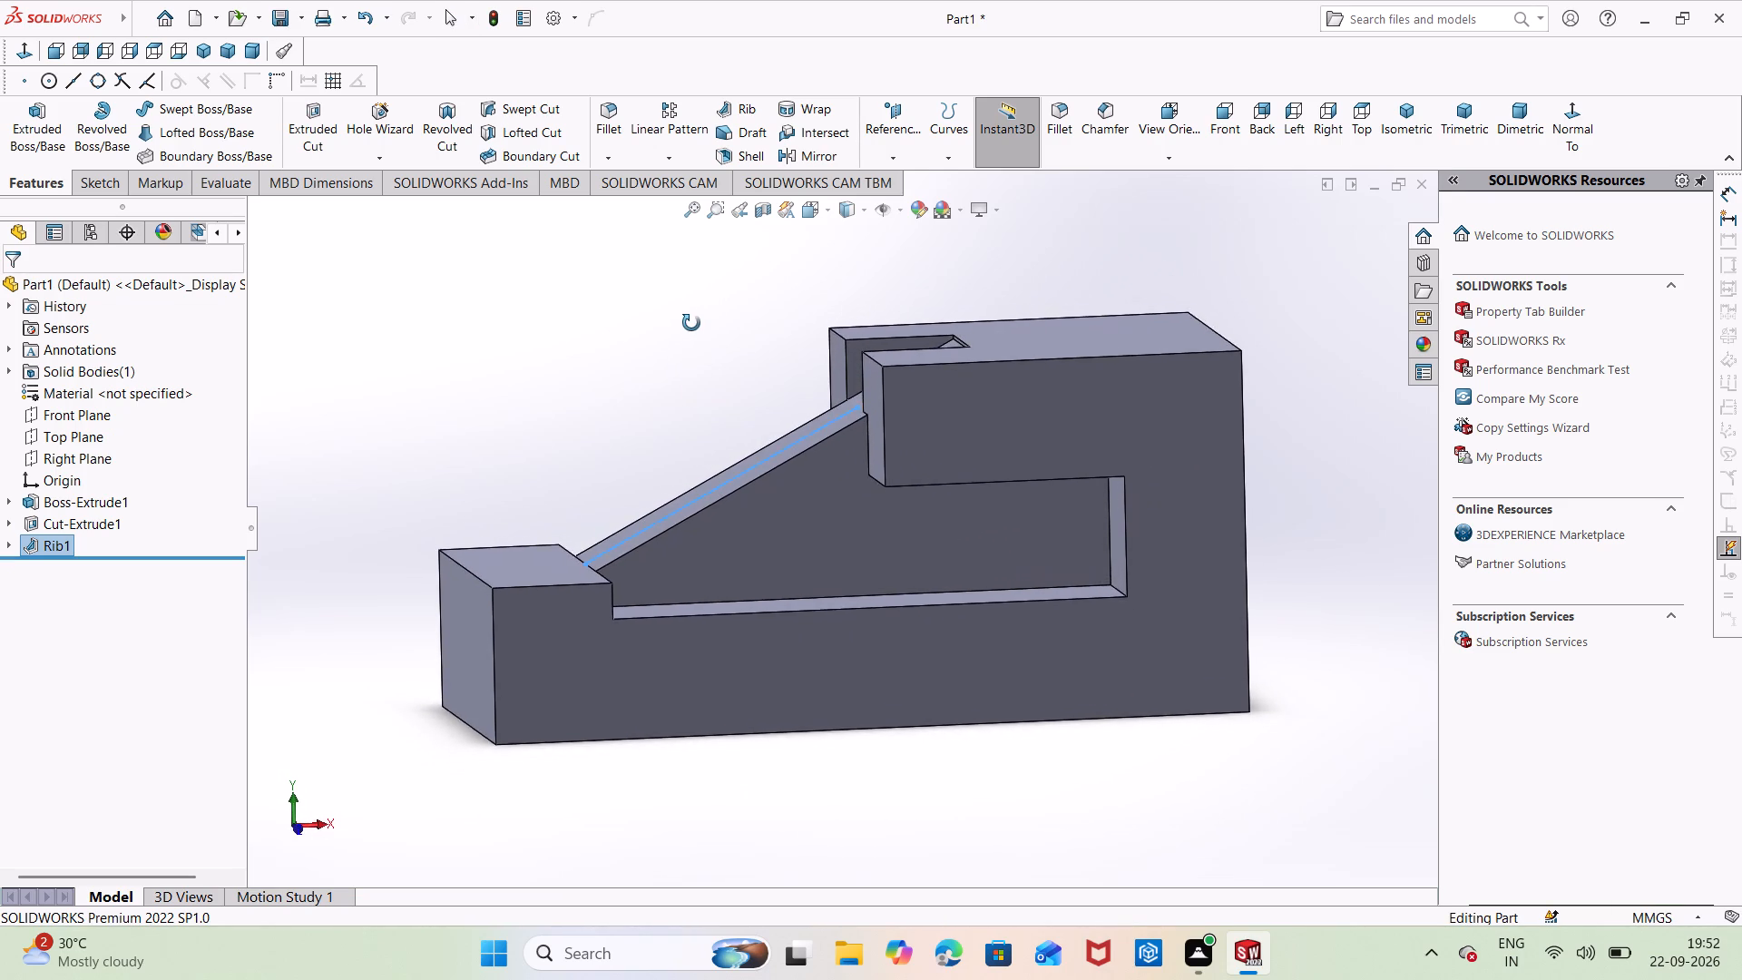
pyautogui.moveTo(691, 323); pyautogui.dragTo(695, 322, button='middle')
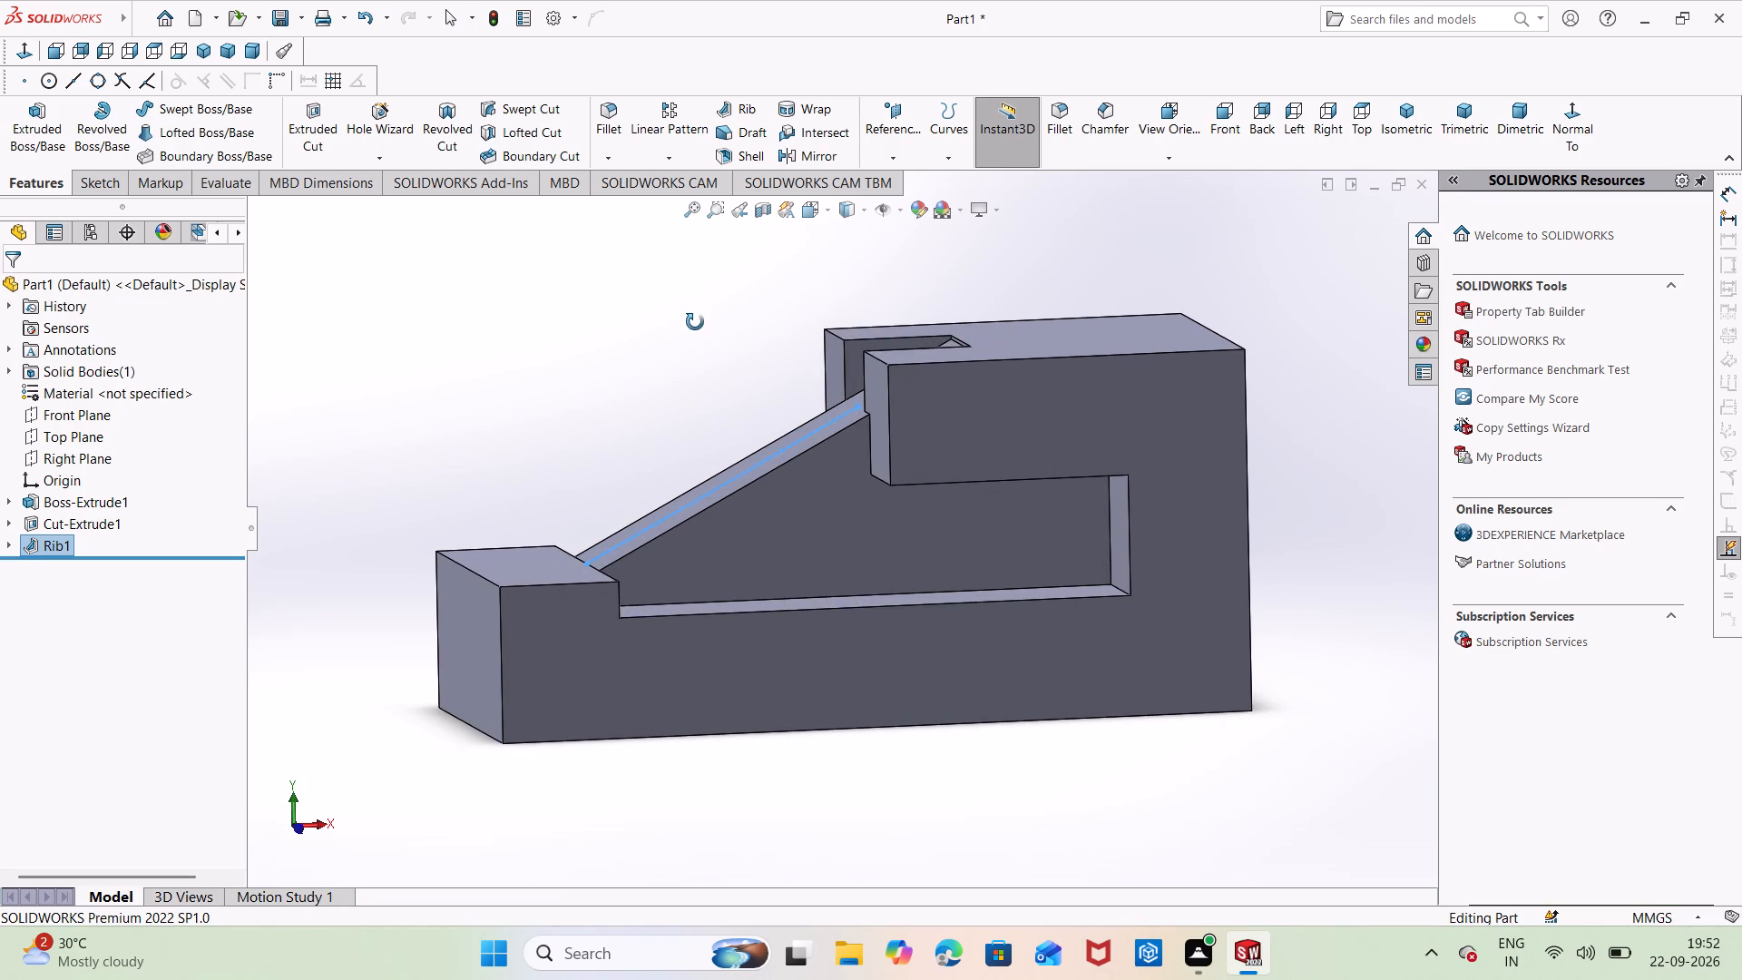
pyautogui.moveTo(695, 322); pyautogui.dragTo(695, 327, button='middle')
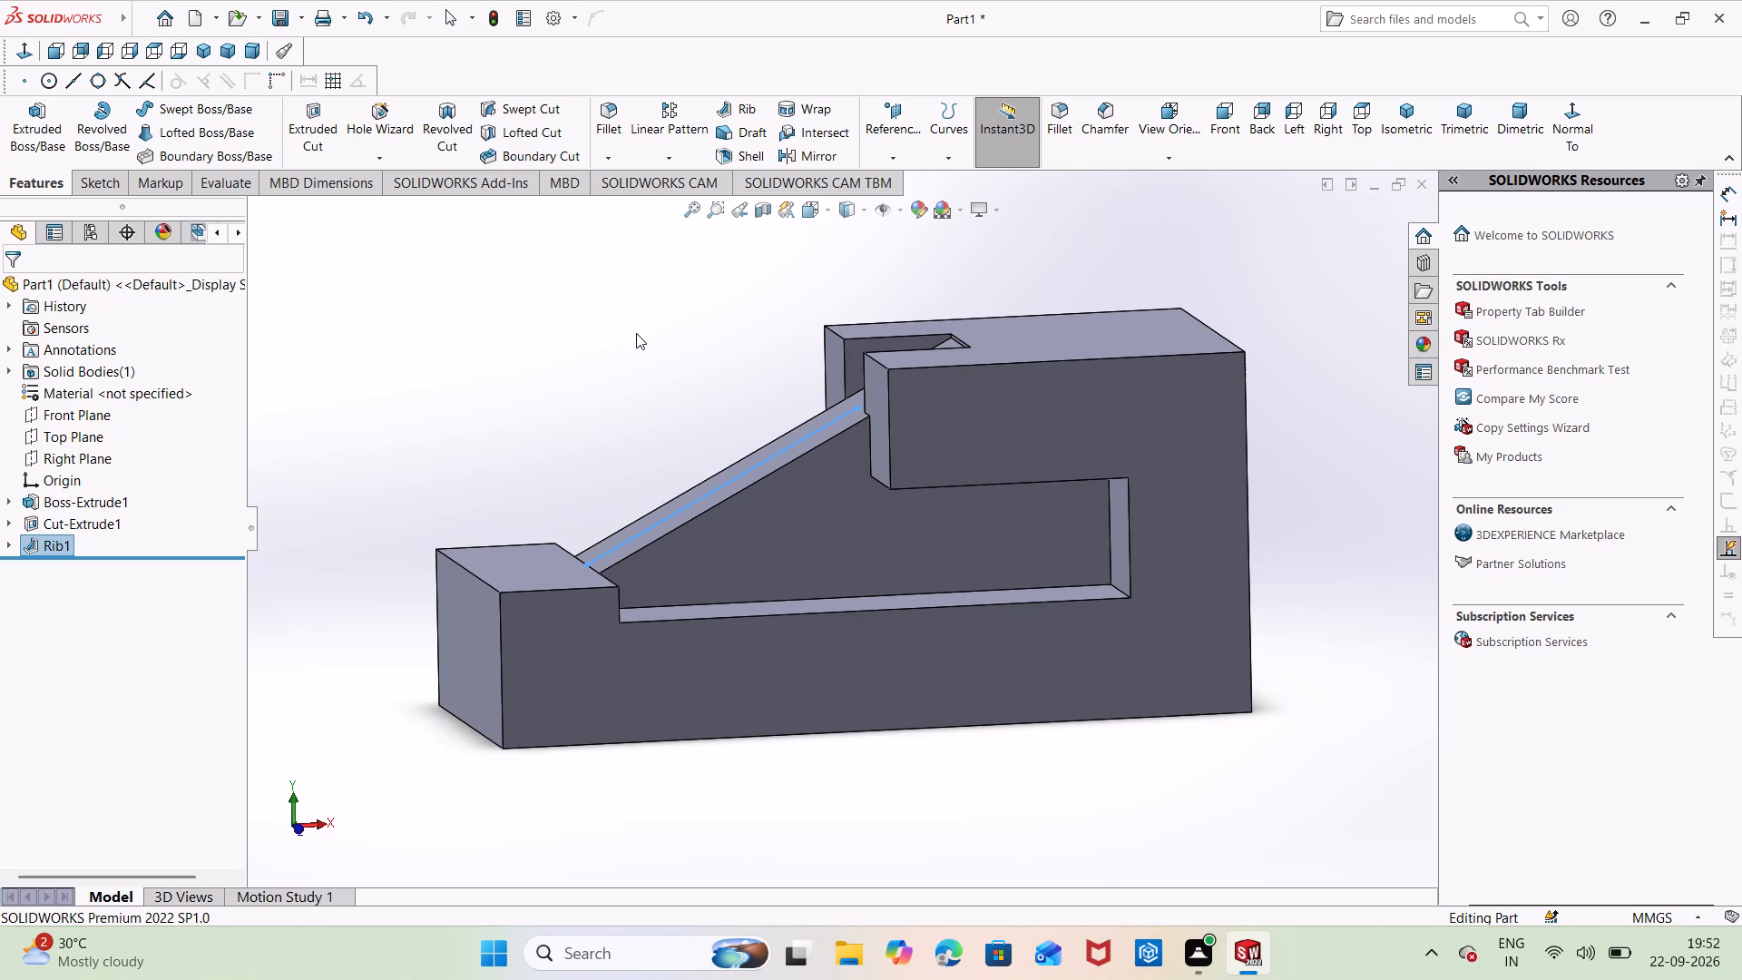
pyautogui.click(651, 334)
pyautogui.moveTo(690, 348); pyautogui.dragTo(710, 518, button='middle')
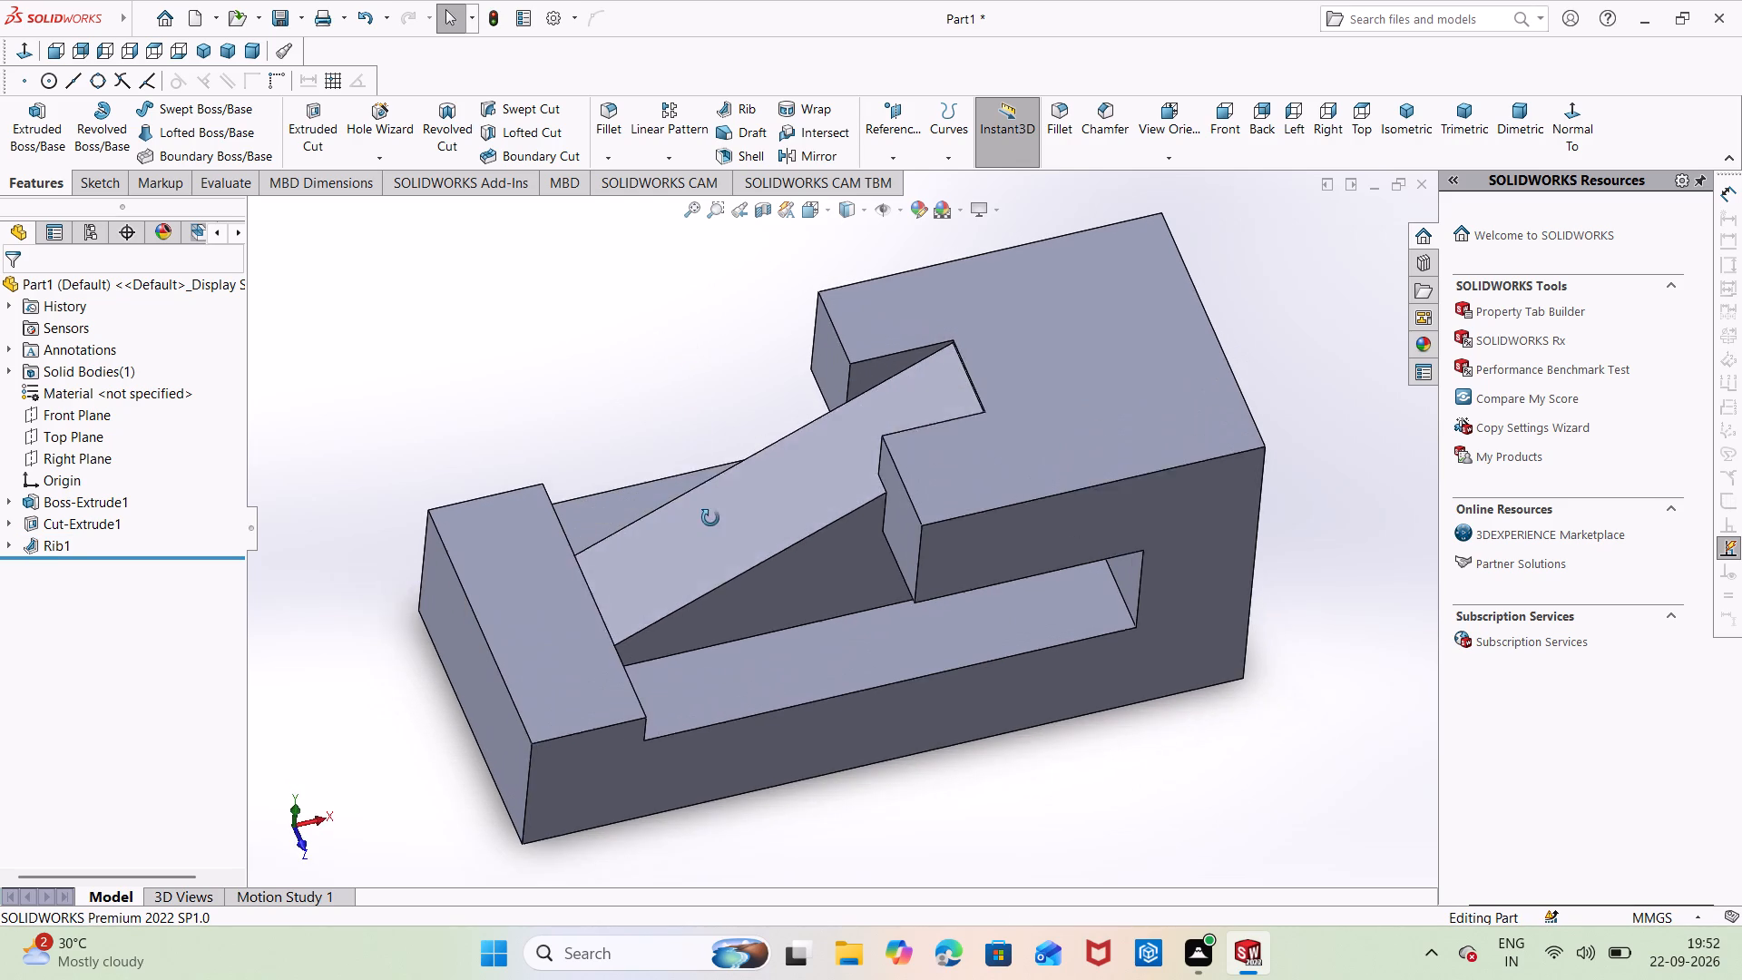
pyautogui.moveTo(710, 518); pyautogui.dragTo(711, 527, button='middle')
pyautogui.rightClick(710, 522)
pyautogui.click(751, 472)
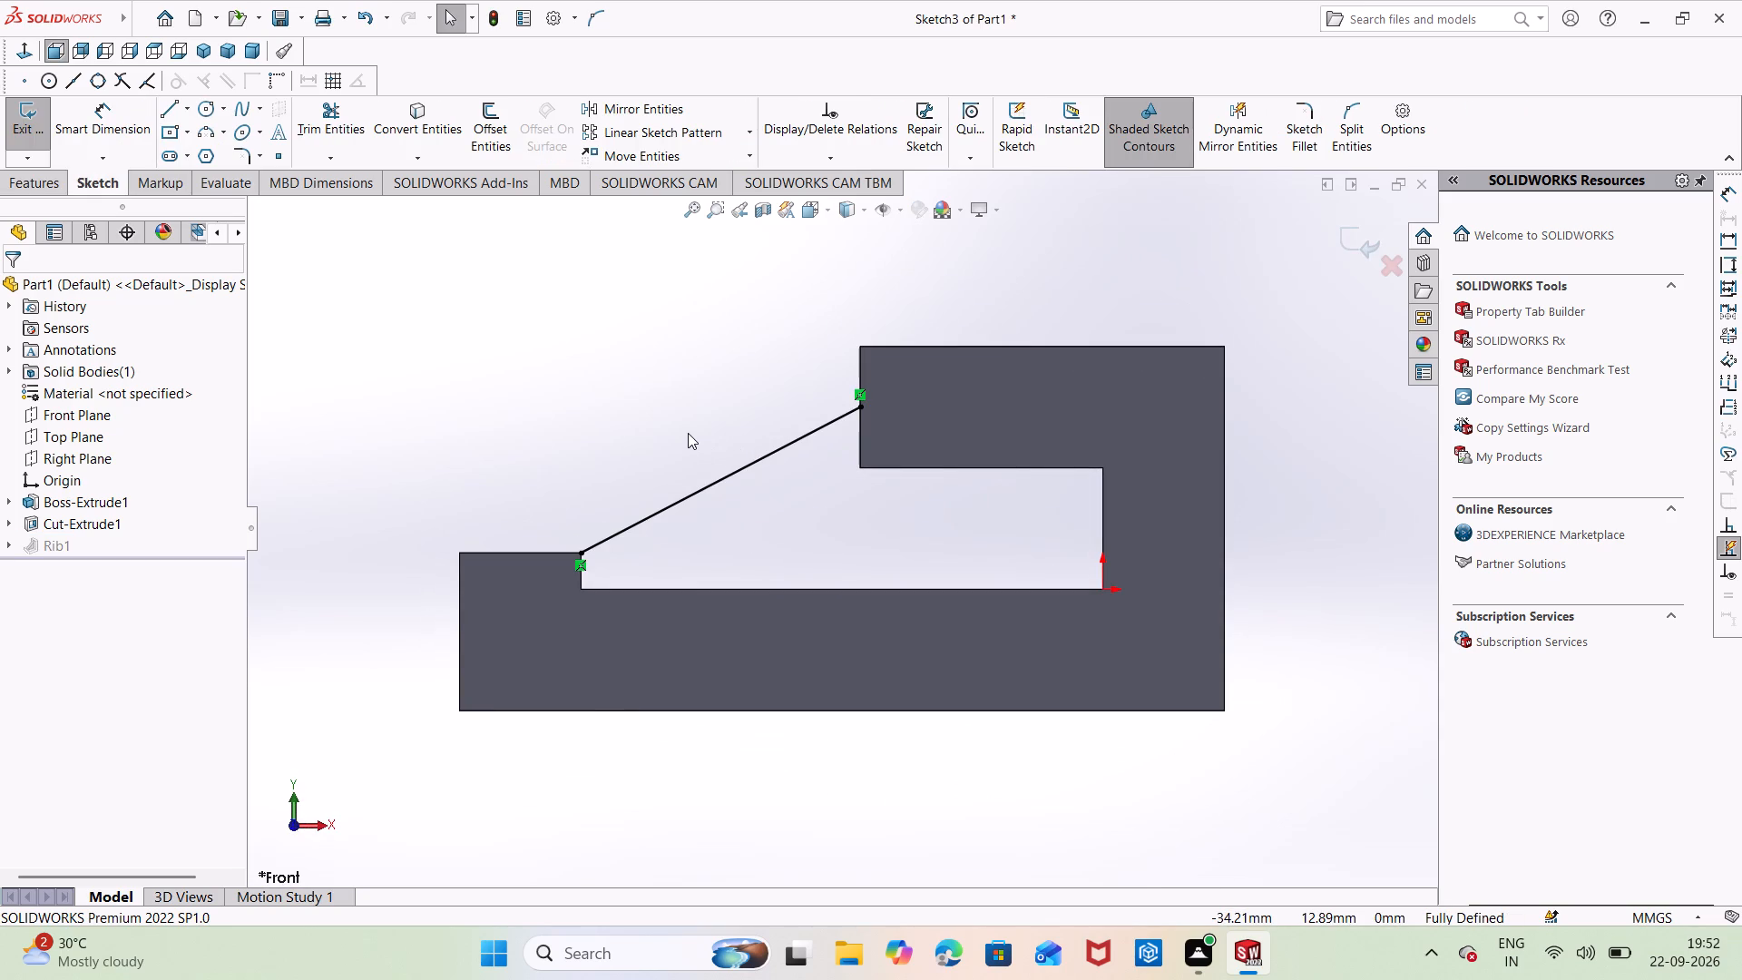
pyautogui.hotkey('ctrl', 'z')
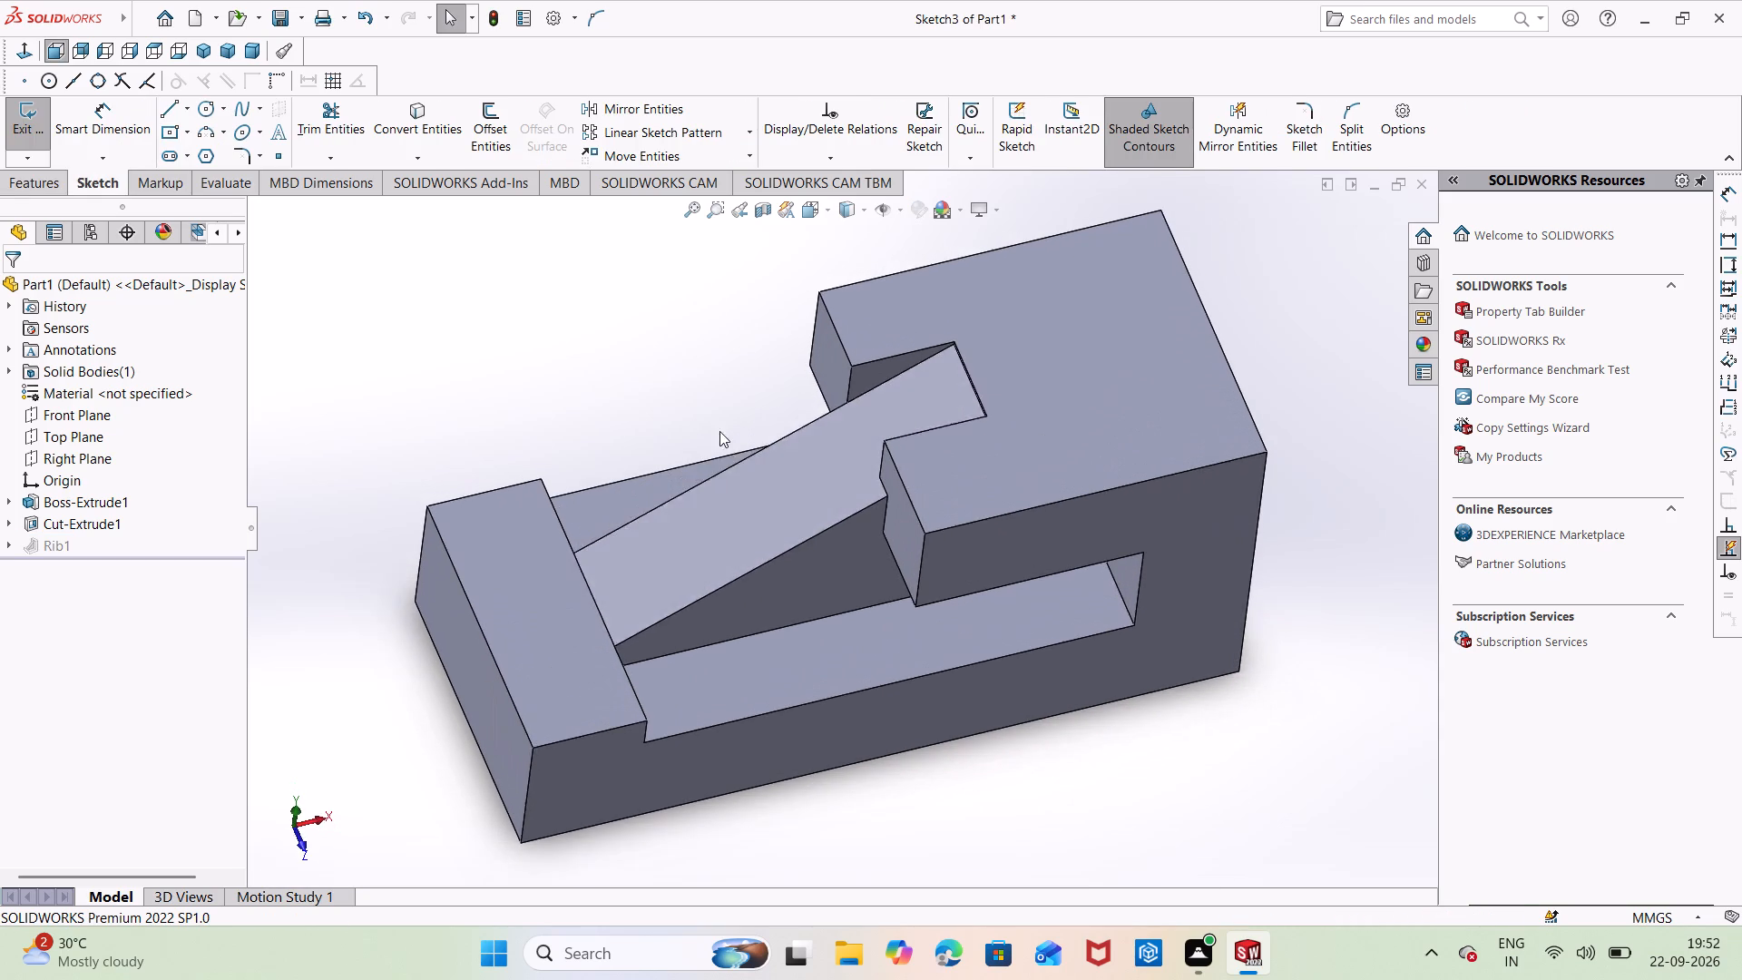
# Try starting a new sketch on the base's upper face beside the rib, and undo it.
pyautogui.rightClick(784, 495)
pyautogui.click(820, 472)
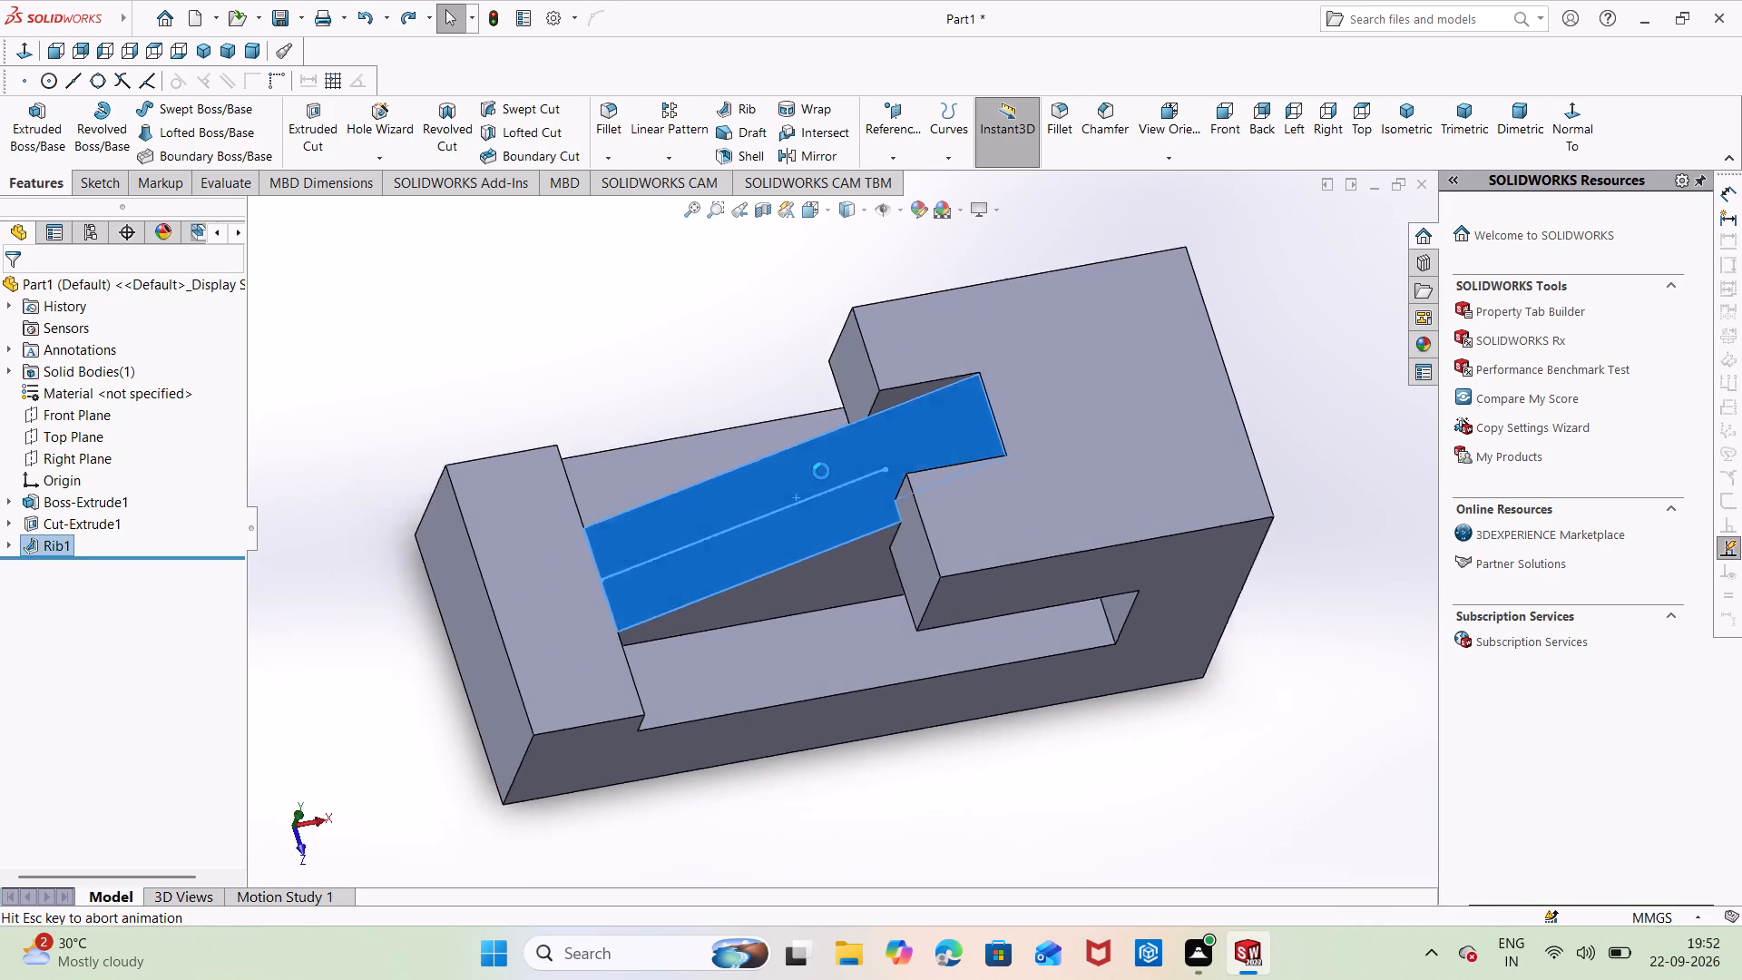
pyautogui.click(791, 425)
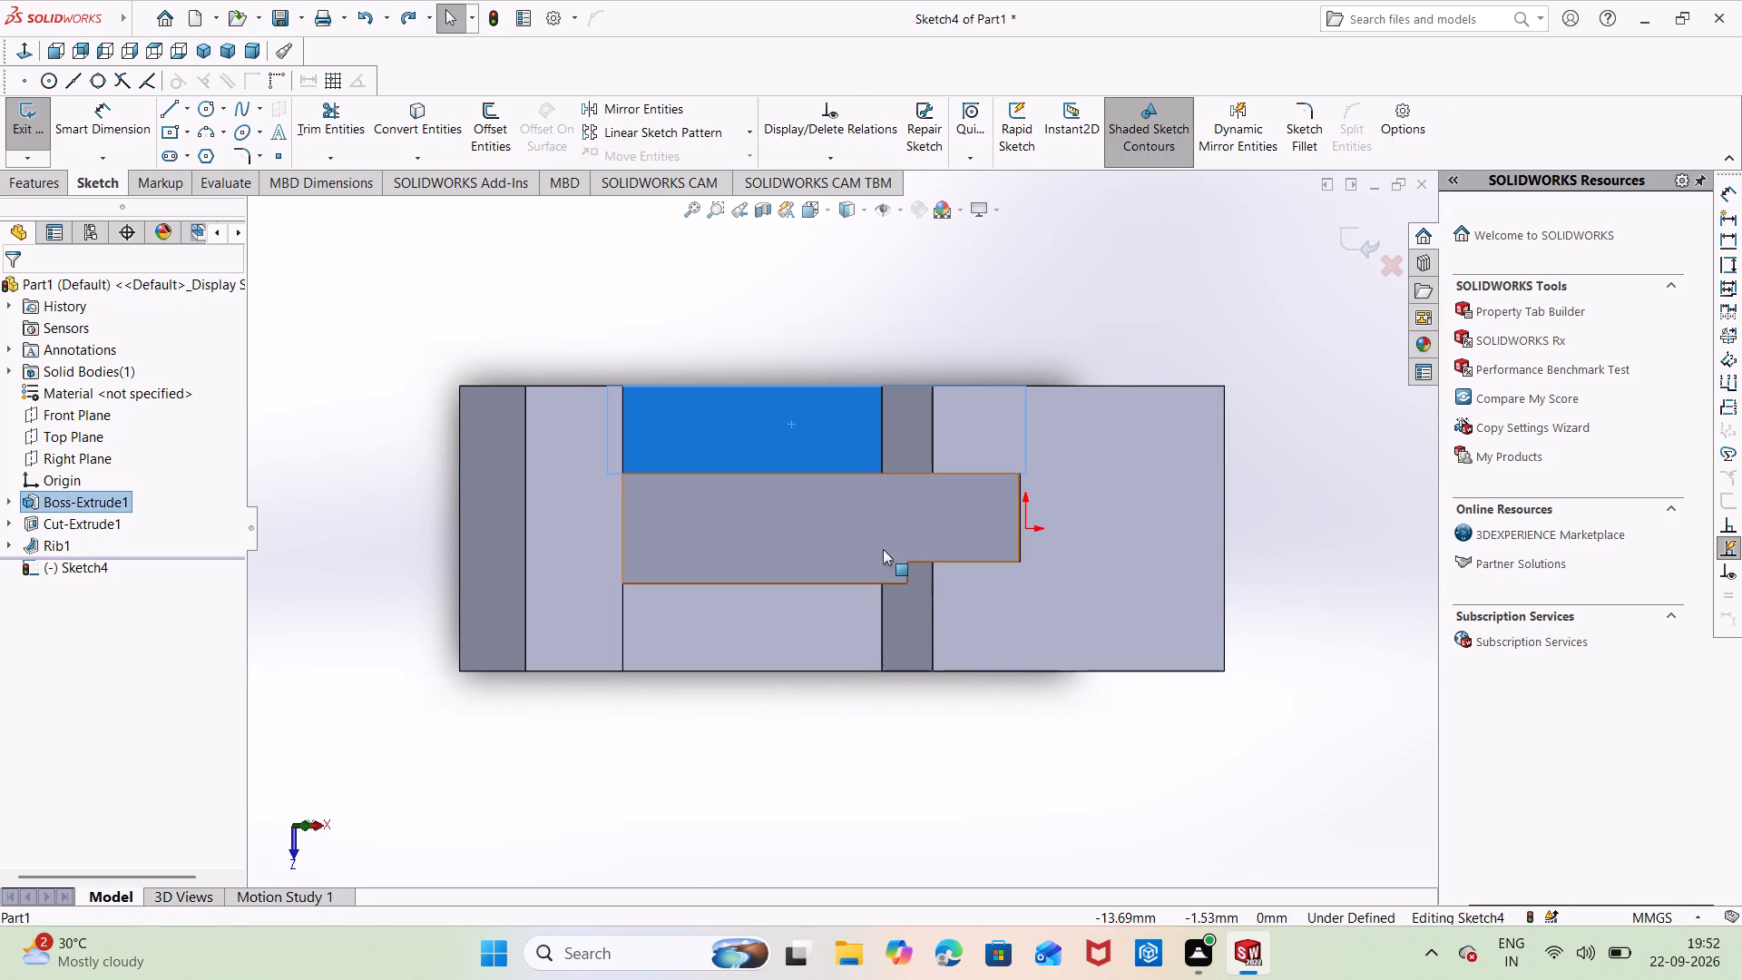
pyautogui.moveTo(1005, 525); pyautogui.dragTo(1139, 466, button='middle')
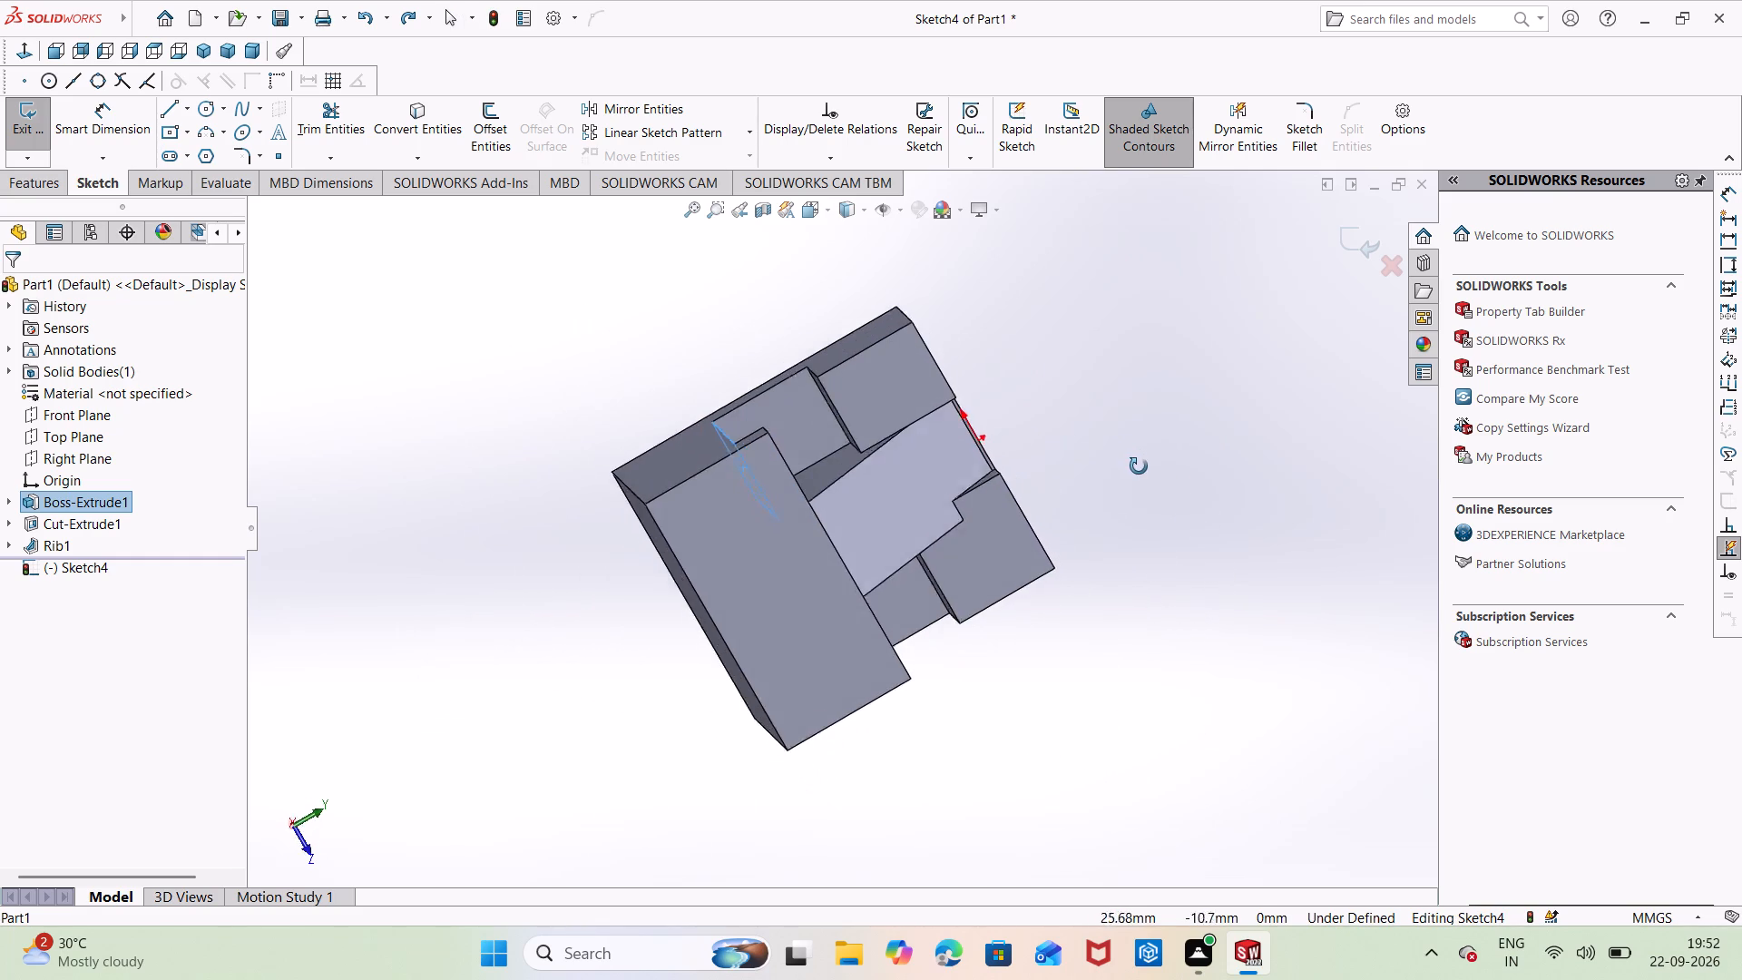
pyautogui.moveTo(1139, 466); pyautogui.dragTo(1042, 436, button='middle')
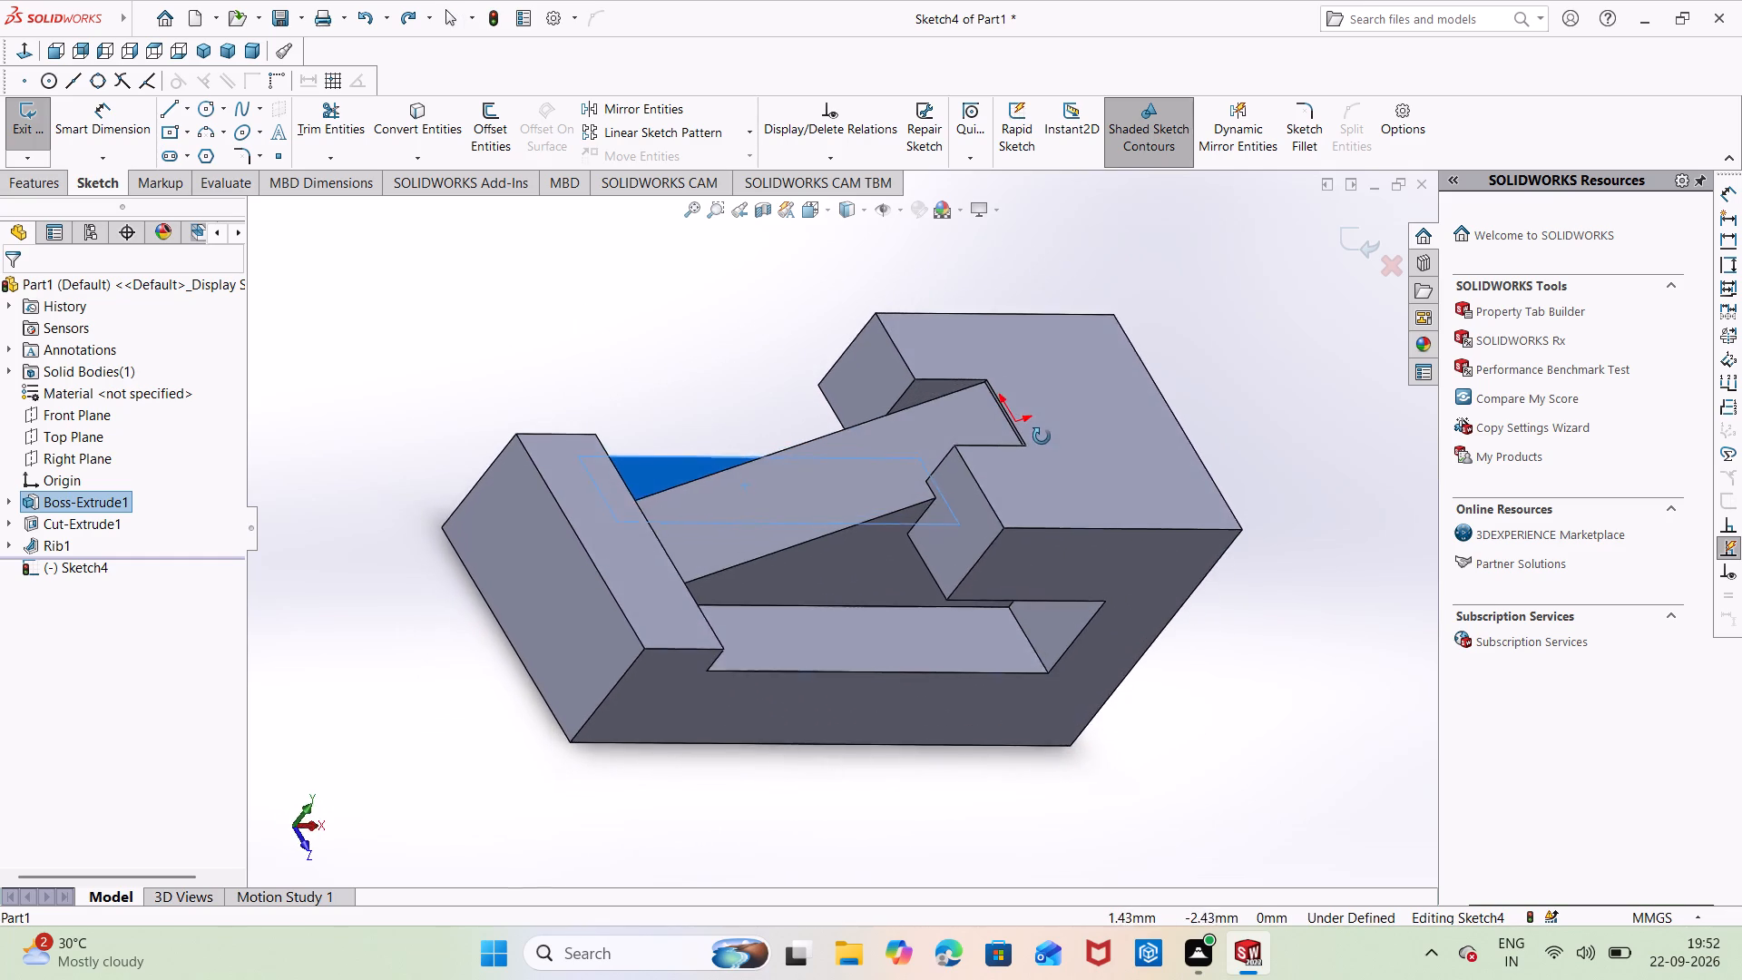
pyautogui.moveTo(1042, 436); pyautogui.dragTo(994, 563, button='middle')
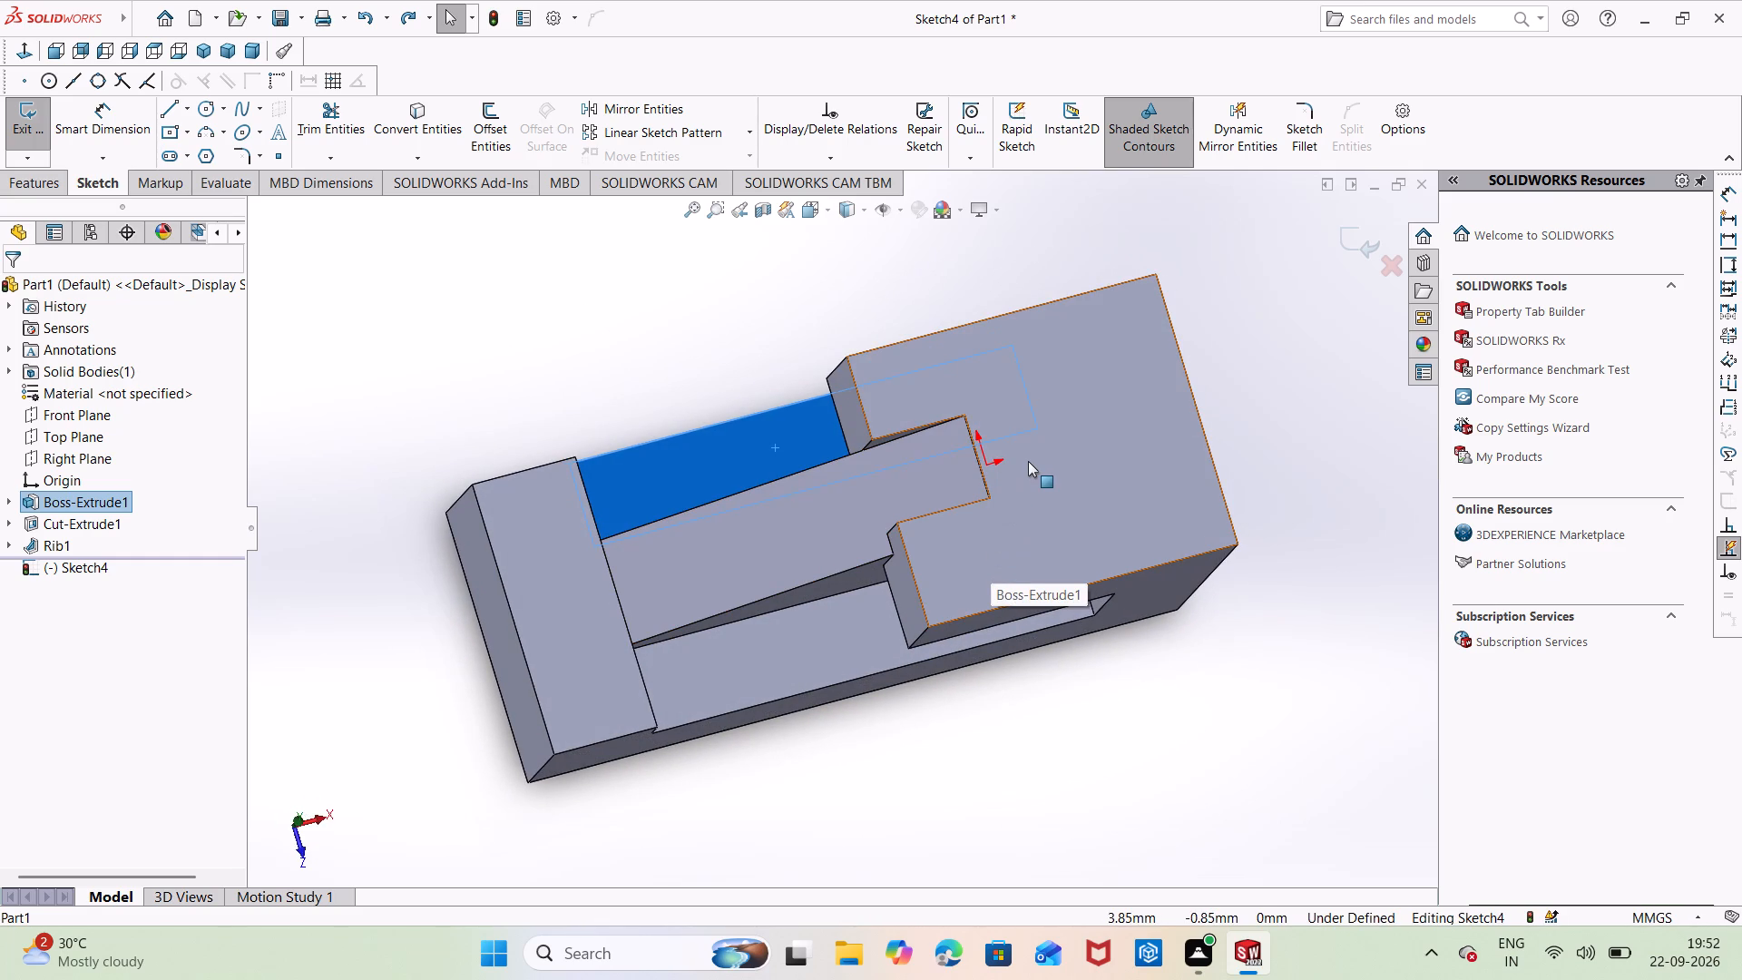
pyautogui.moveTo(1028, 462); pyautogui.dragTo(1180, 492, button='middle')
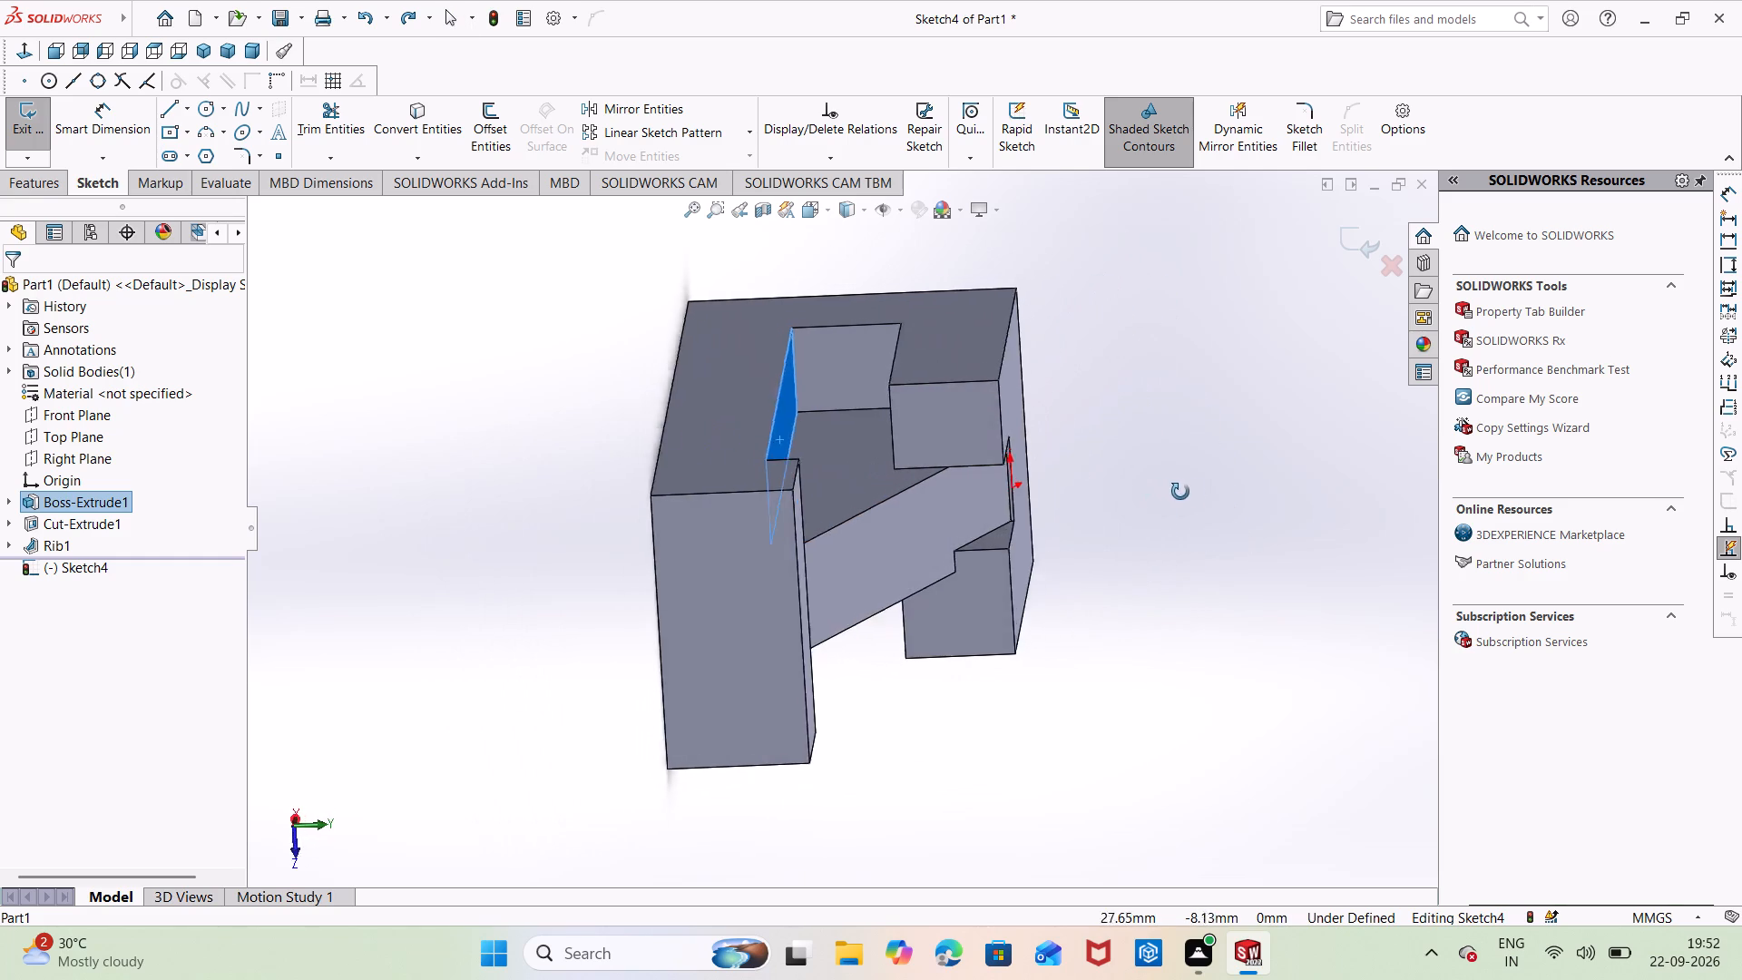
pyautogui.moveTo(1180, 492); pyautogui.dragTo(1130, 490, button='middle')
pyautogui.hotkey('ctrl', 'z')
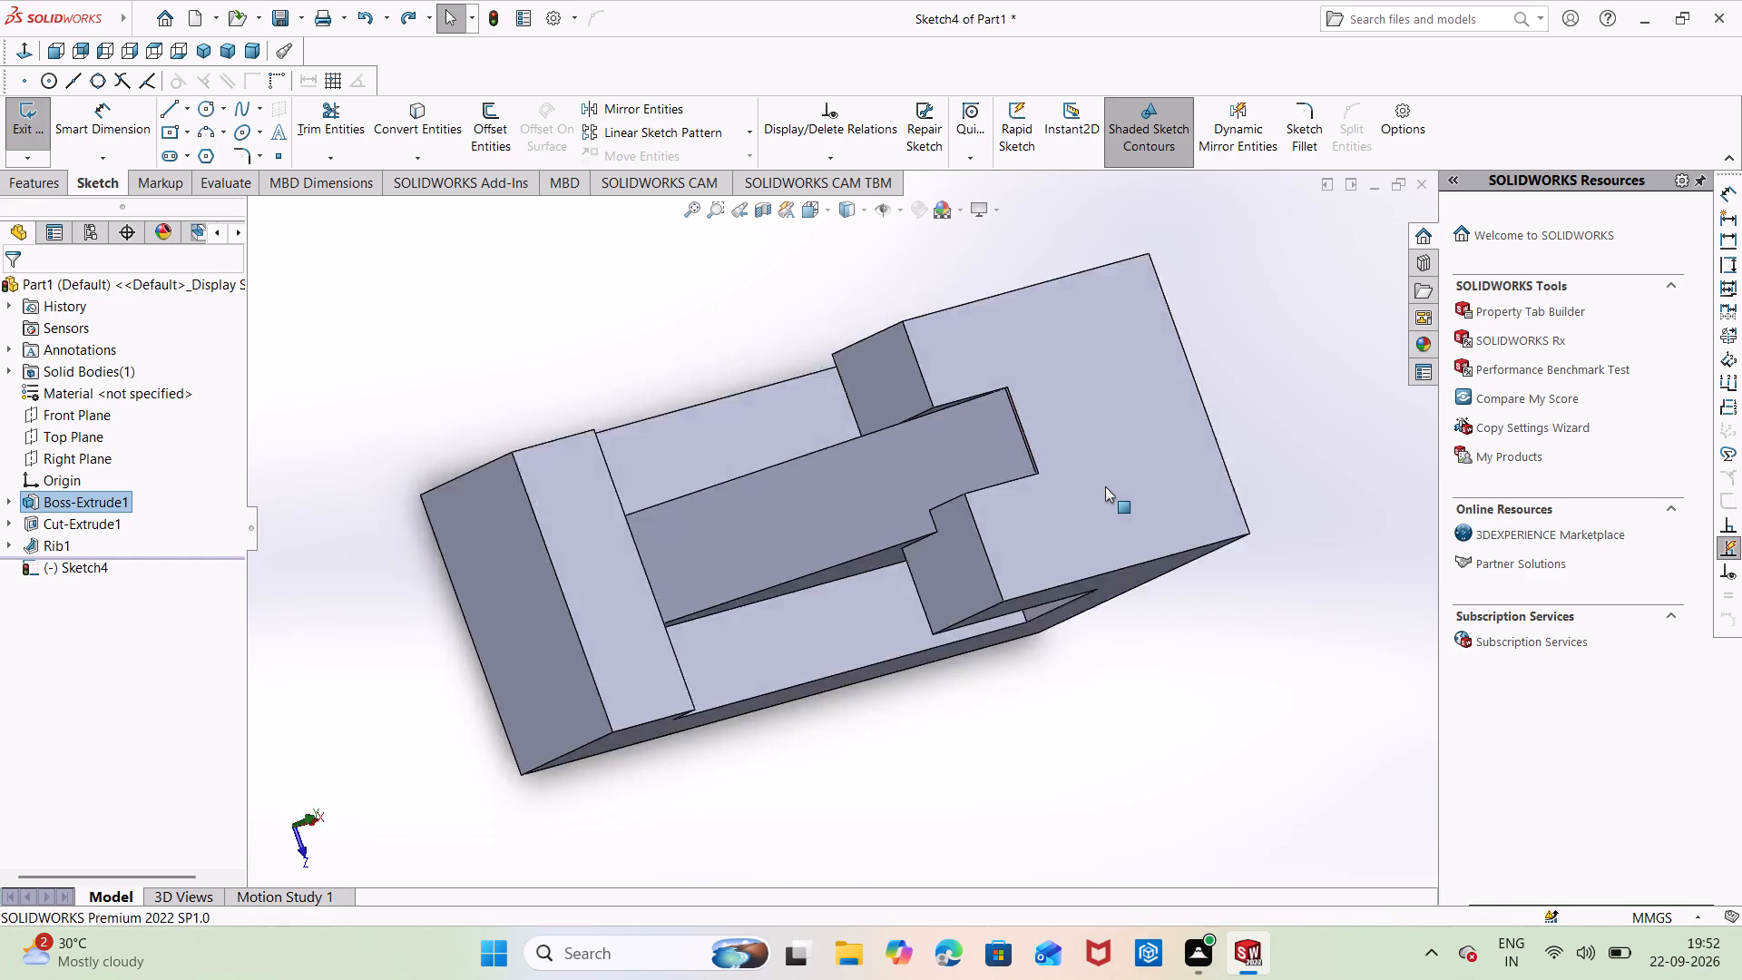
# Undo the inclined rib and the sketched line it was built from.
pyautogui.hotkey('ctrl', 'z')
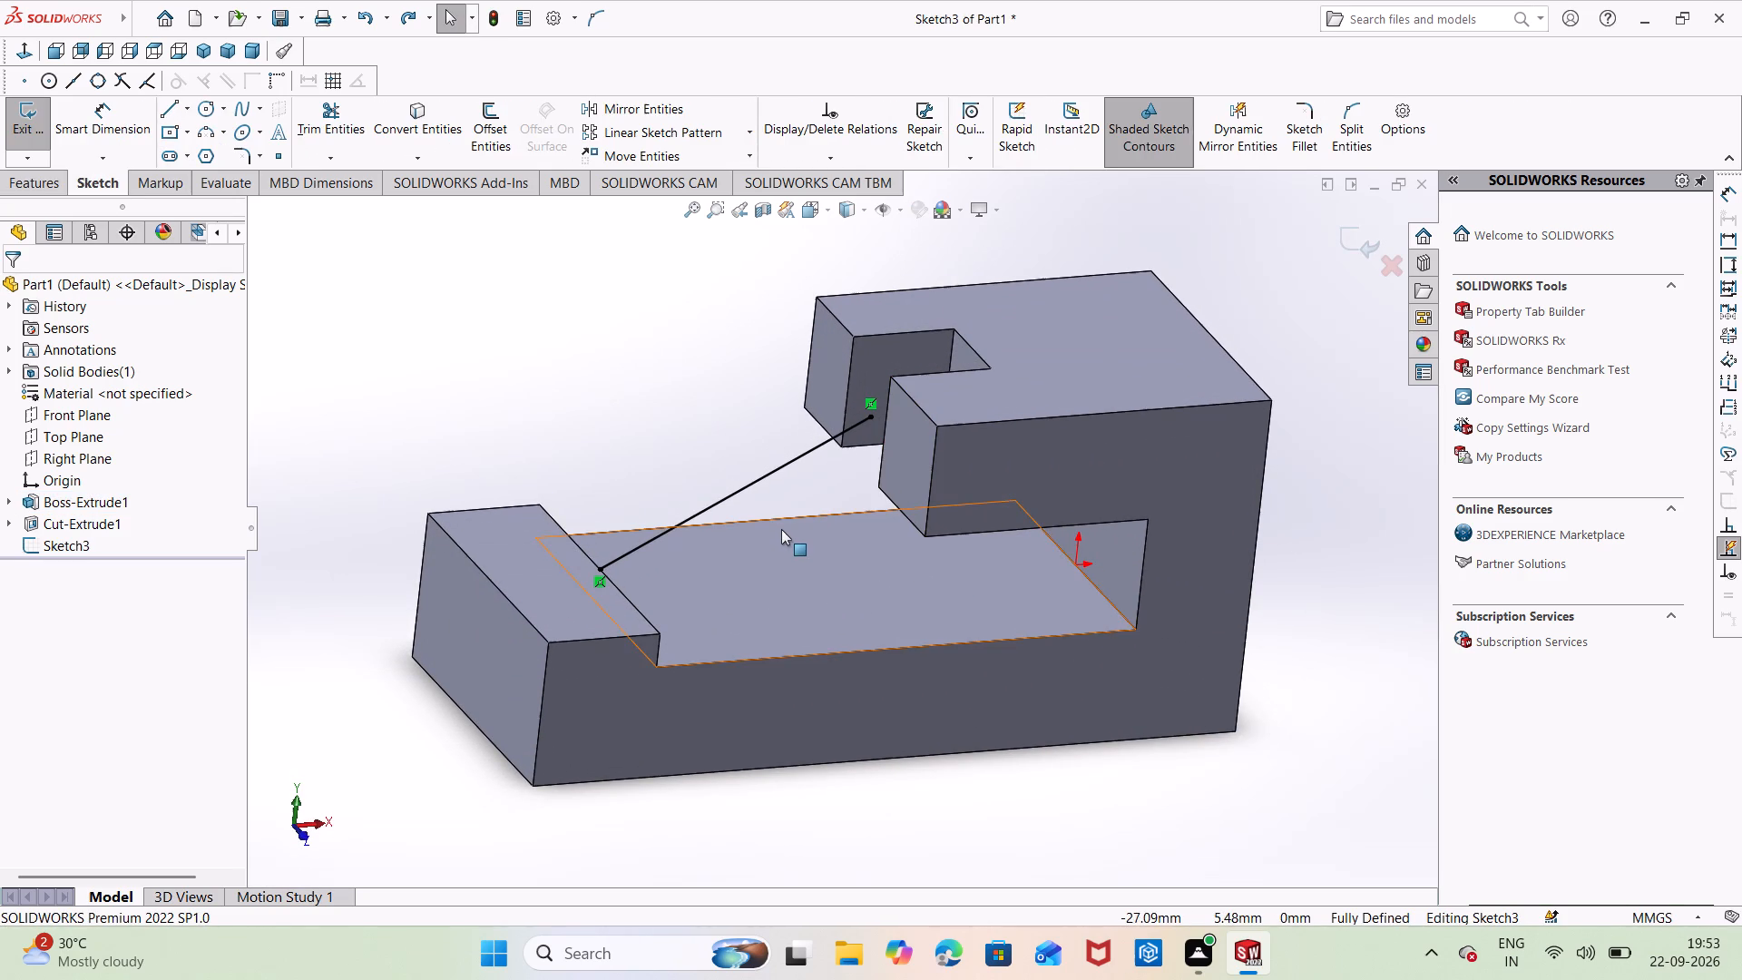
pyautogui.hotkey('ctrl', '8')
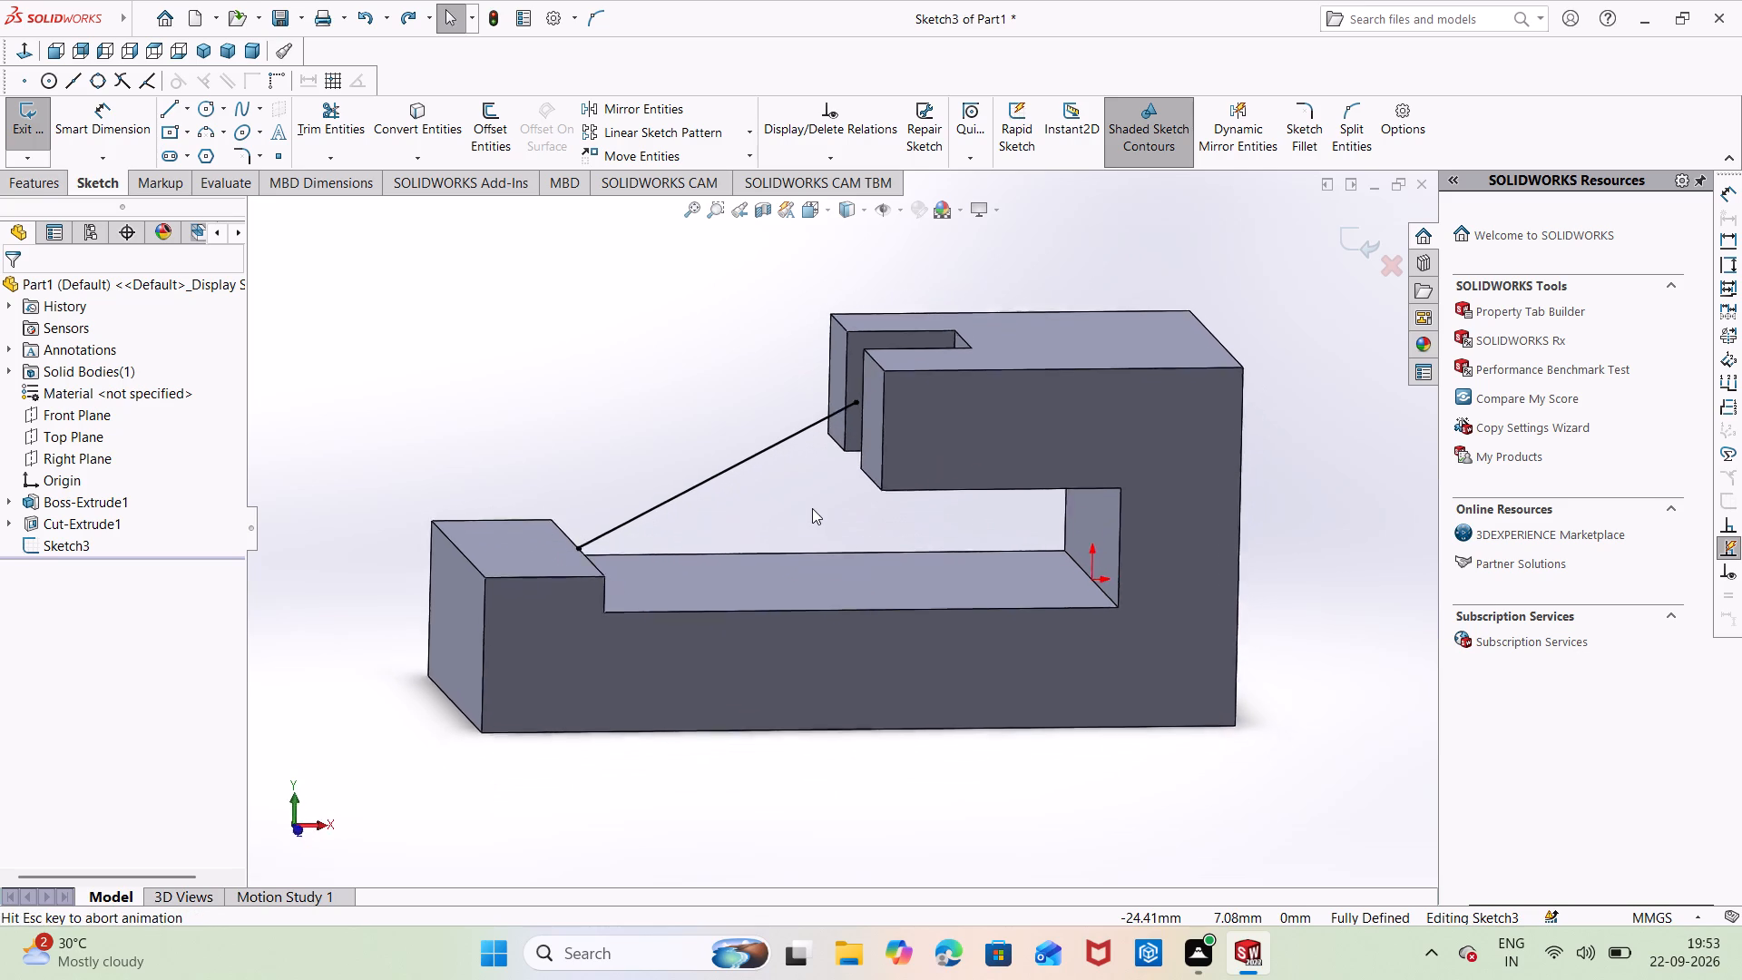
pyautogui.rightClick(692, 377)
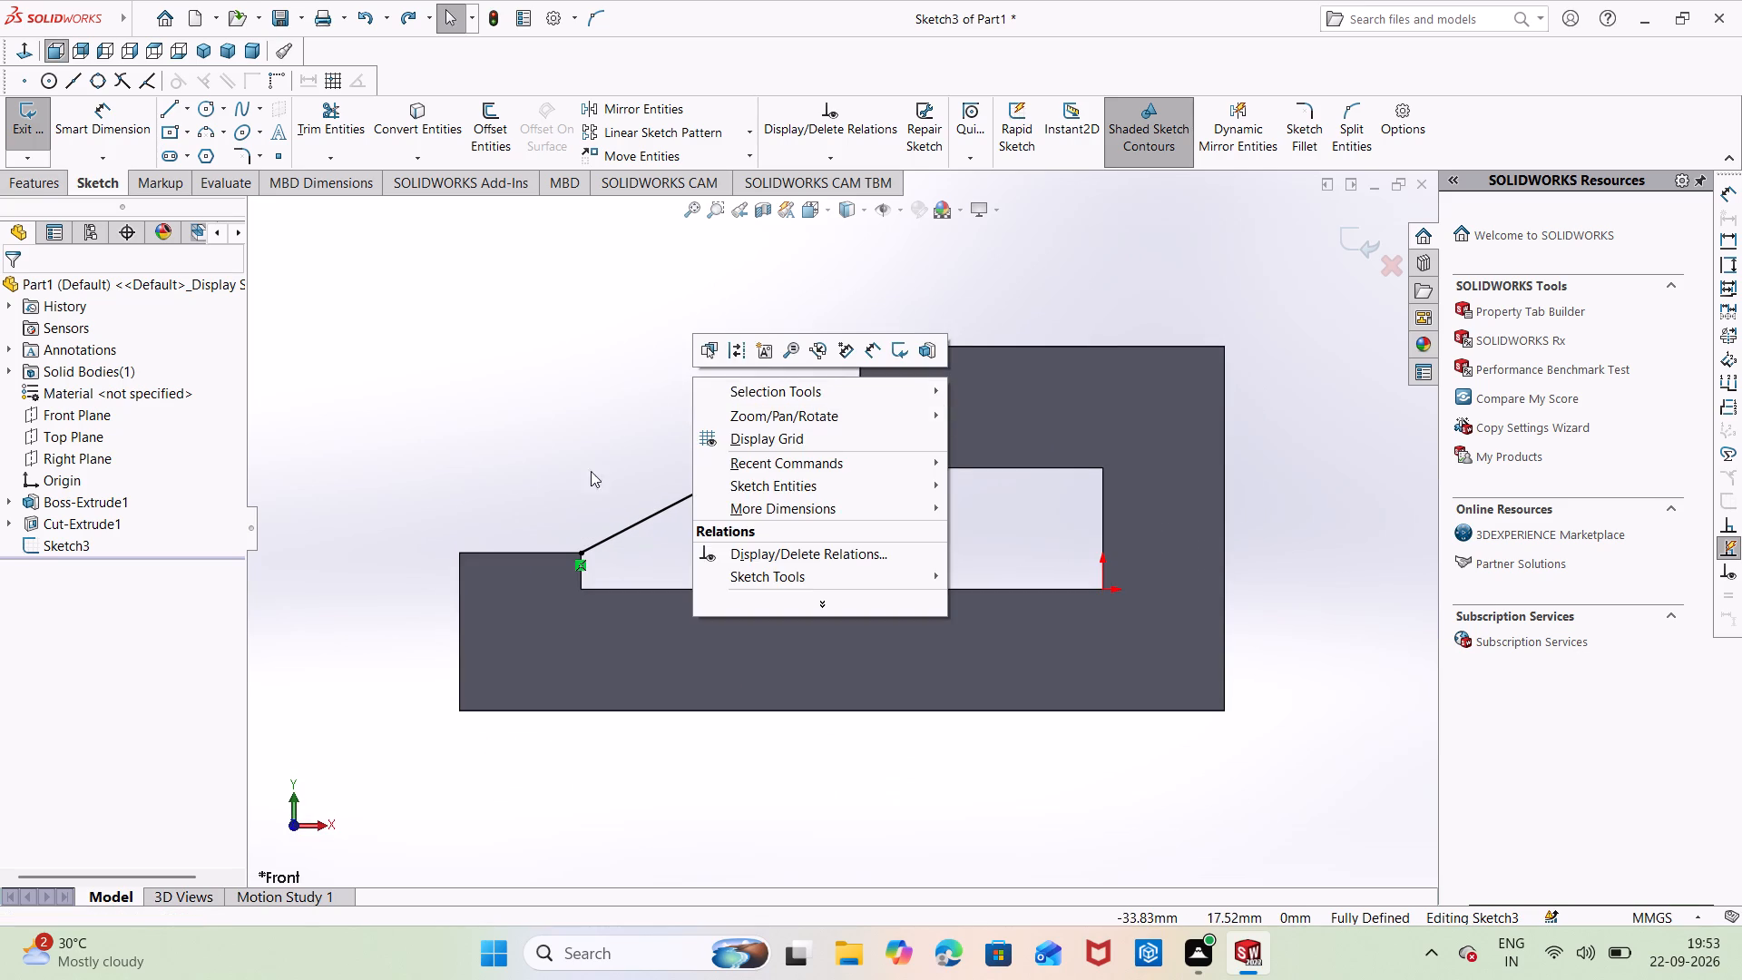
pyautogui.click(501, 469)
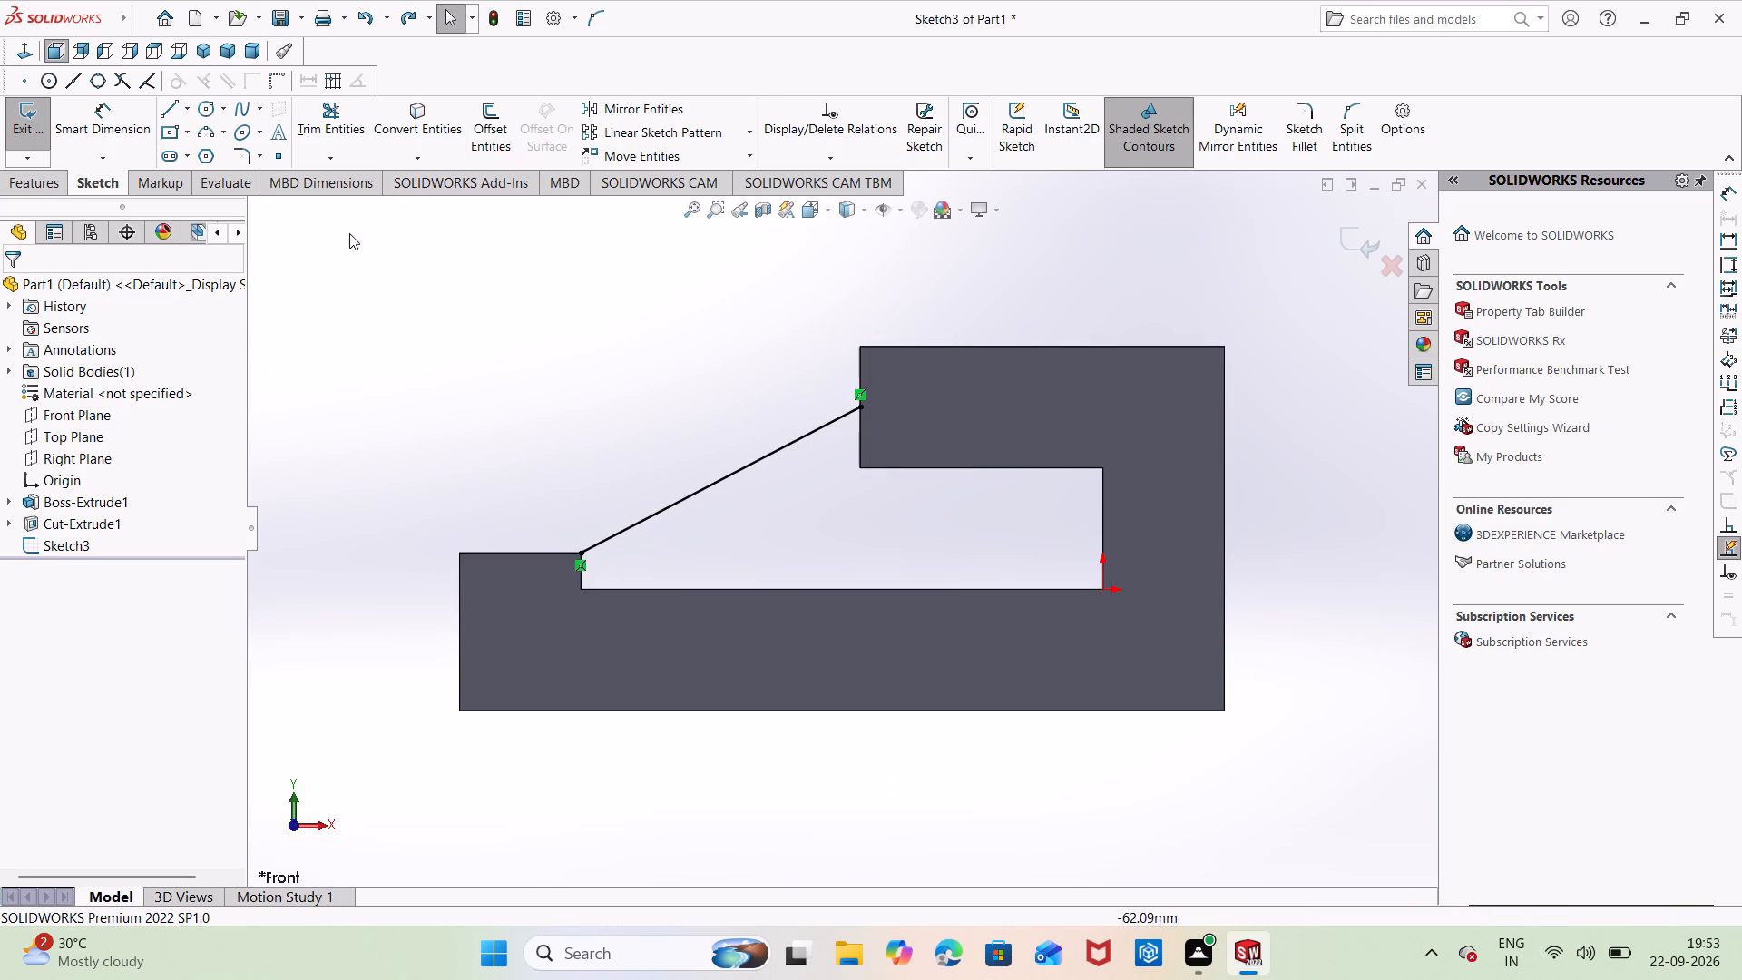
pyautogui.hotkey('ctrl', 'z')
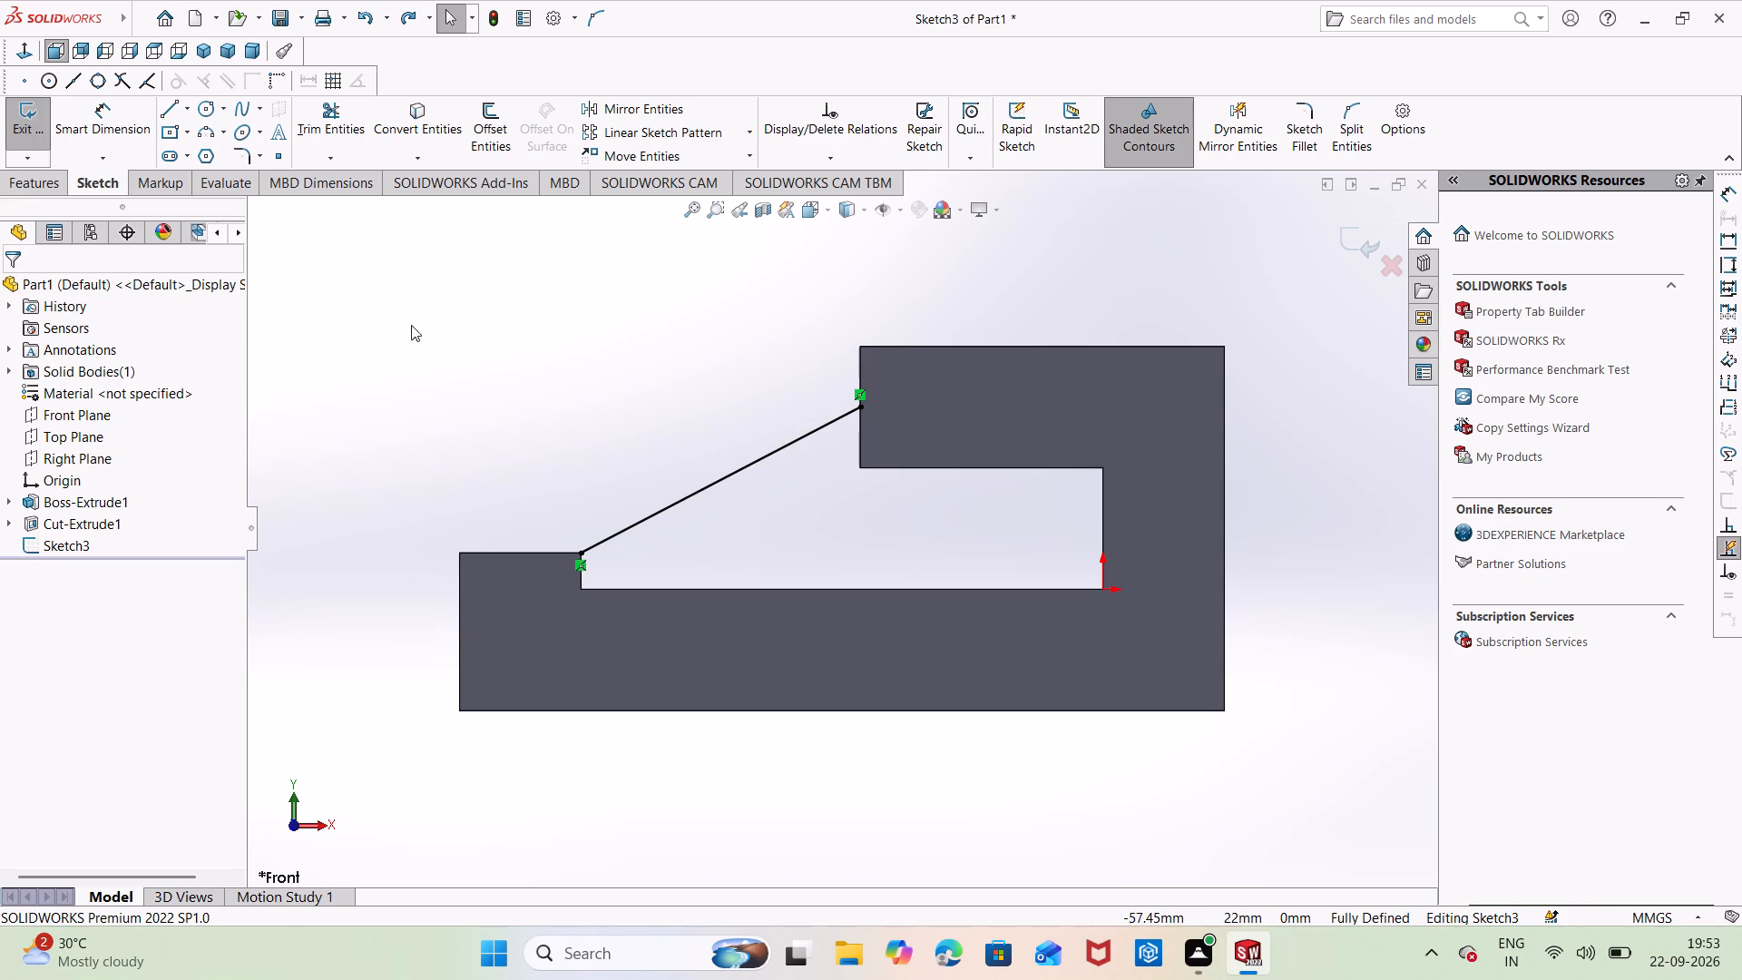
pyautogui.hotkey('ctrl', 'z')
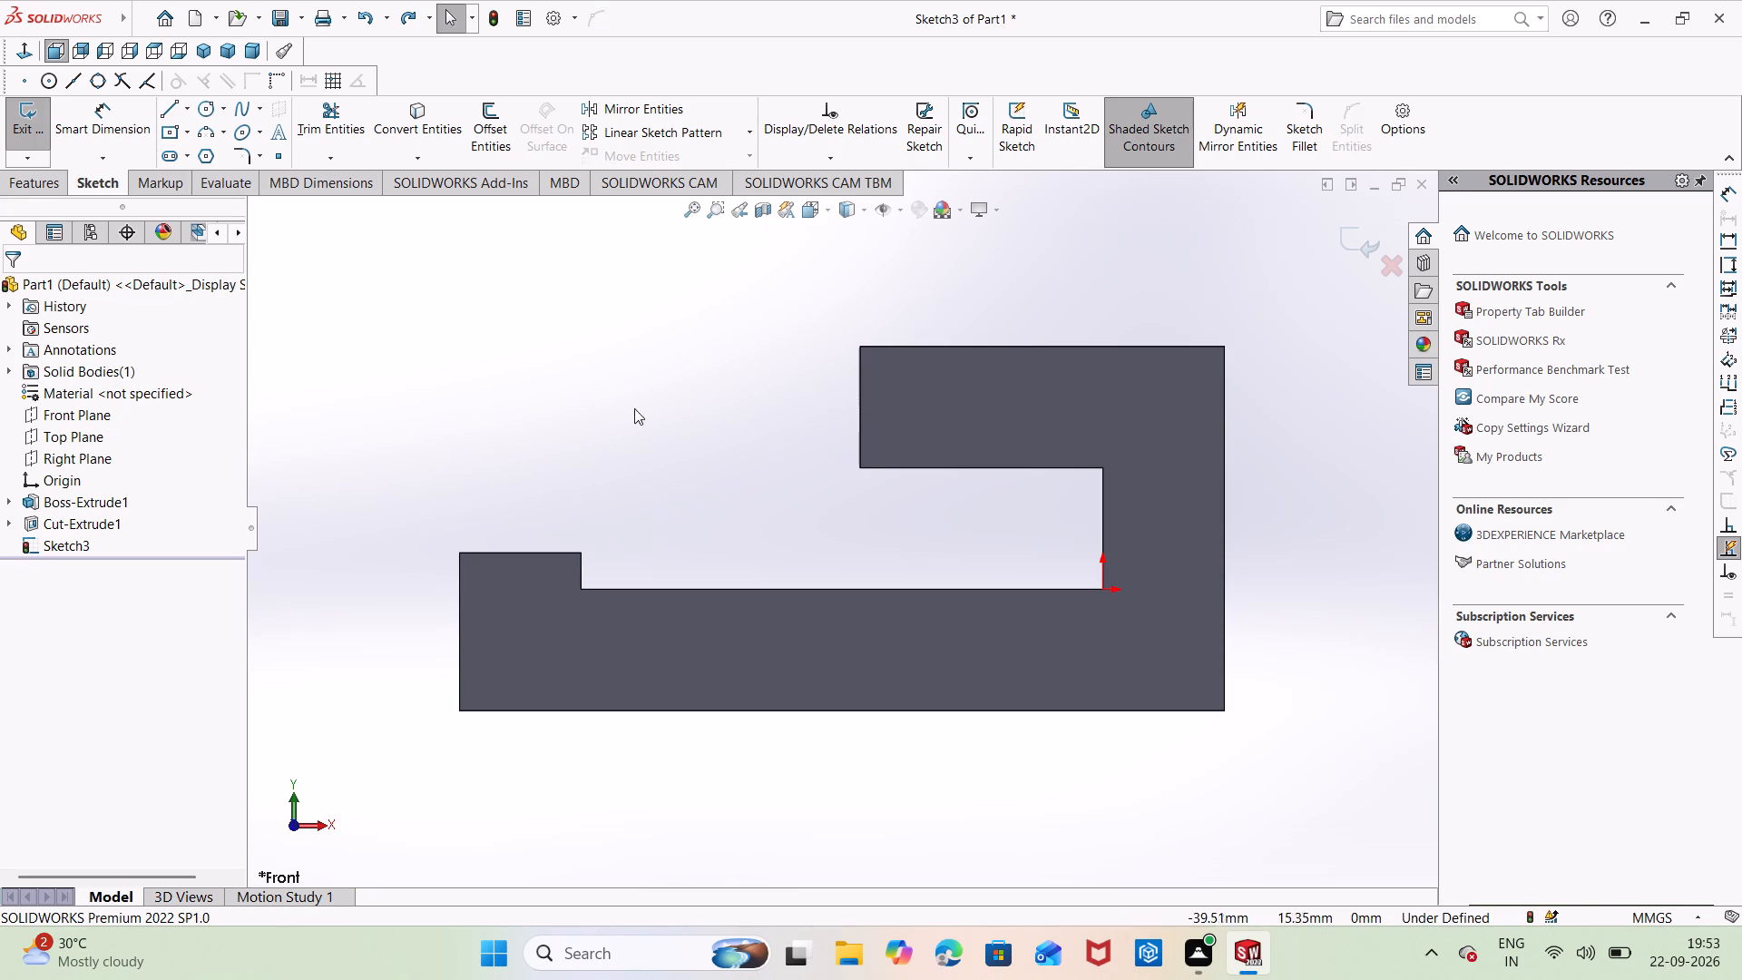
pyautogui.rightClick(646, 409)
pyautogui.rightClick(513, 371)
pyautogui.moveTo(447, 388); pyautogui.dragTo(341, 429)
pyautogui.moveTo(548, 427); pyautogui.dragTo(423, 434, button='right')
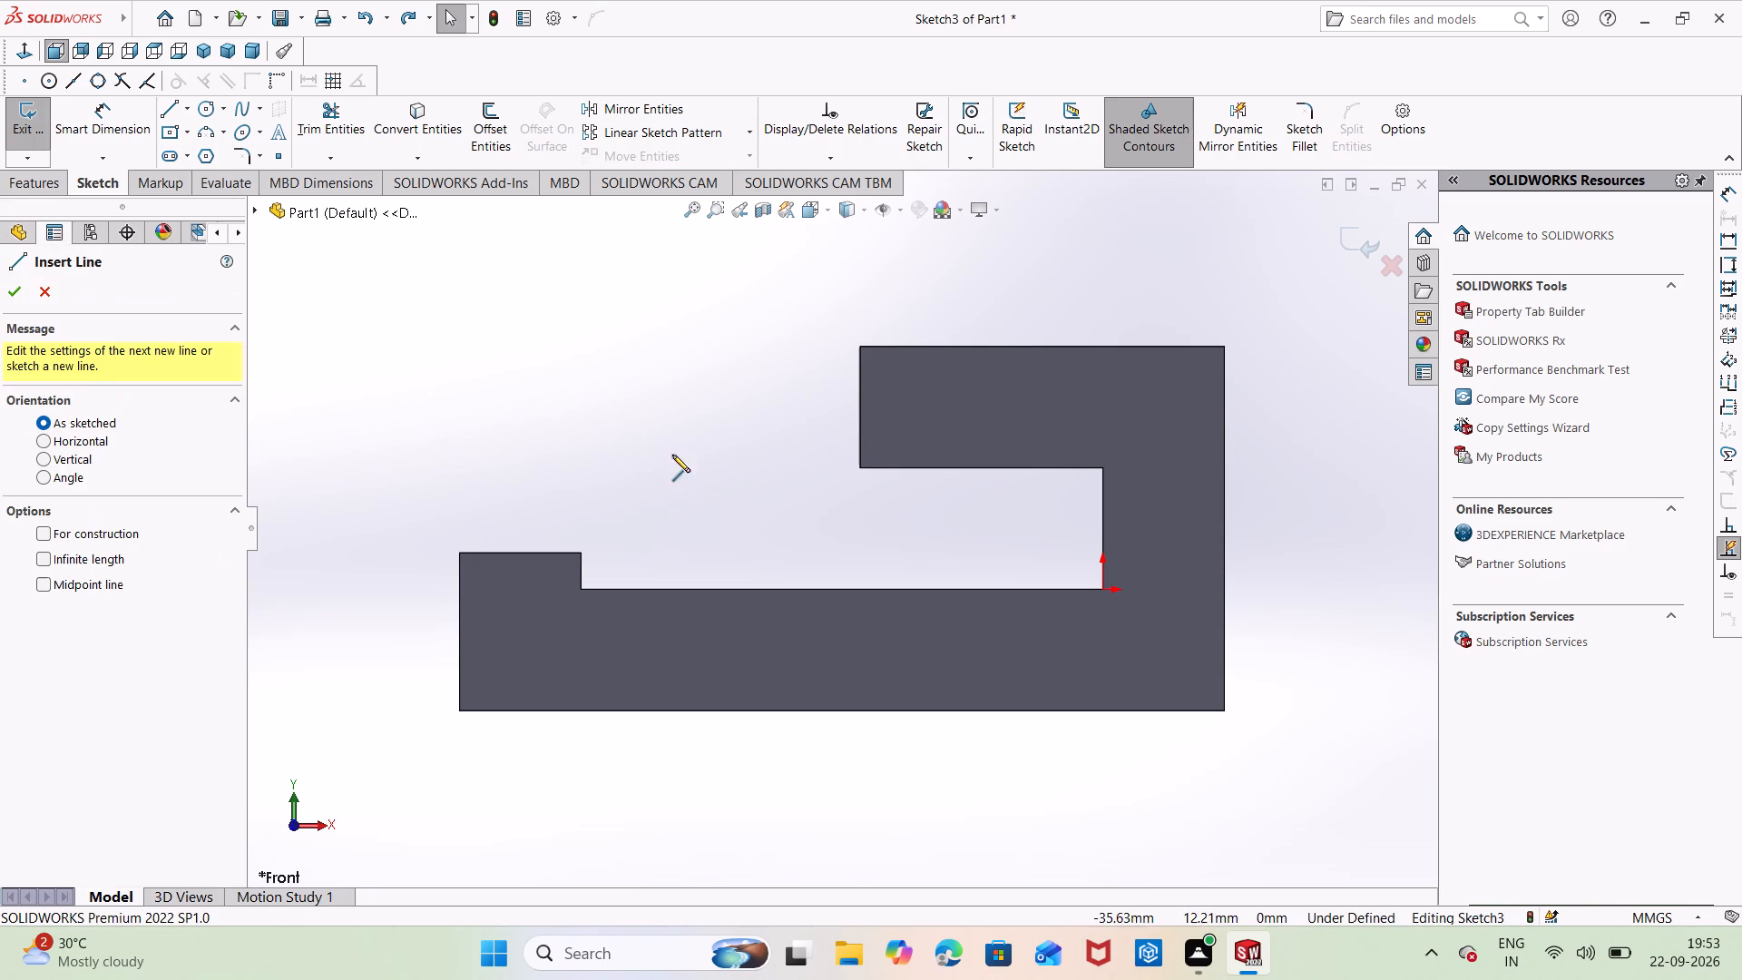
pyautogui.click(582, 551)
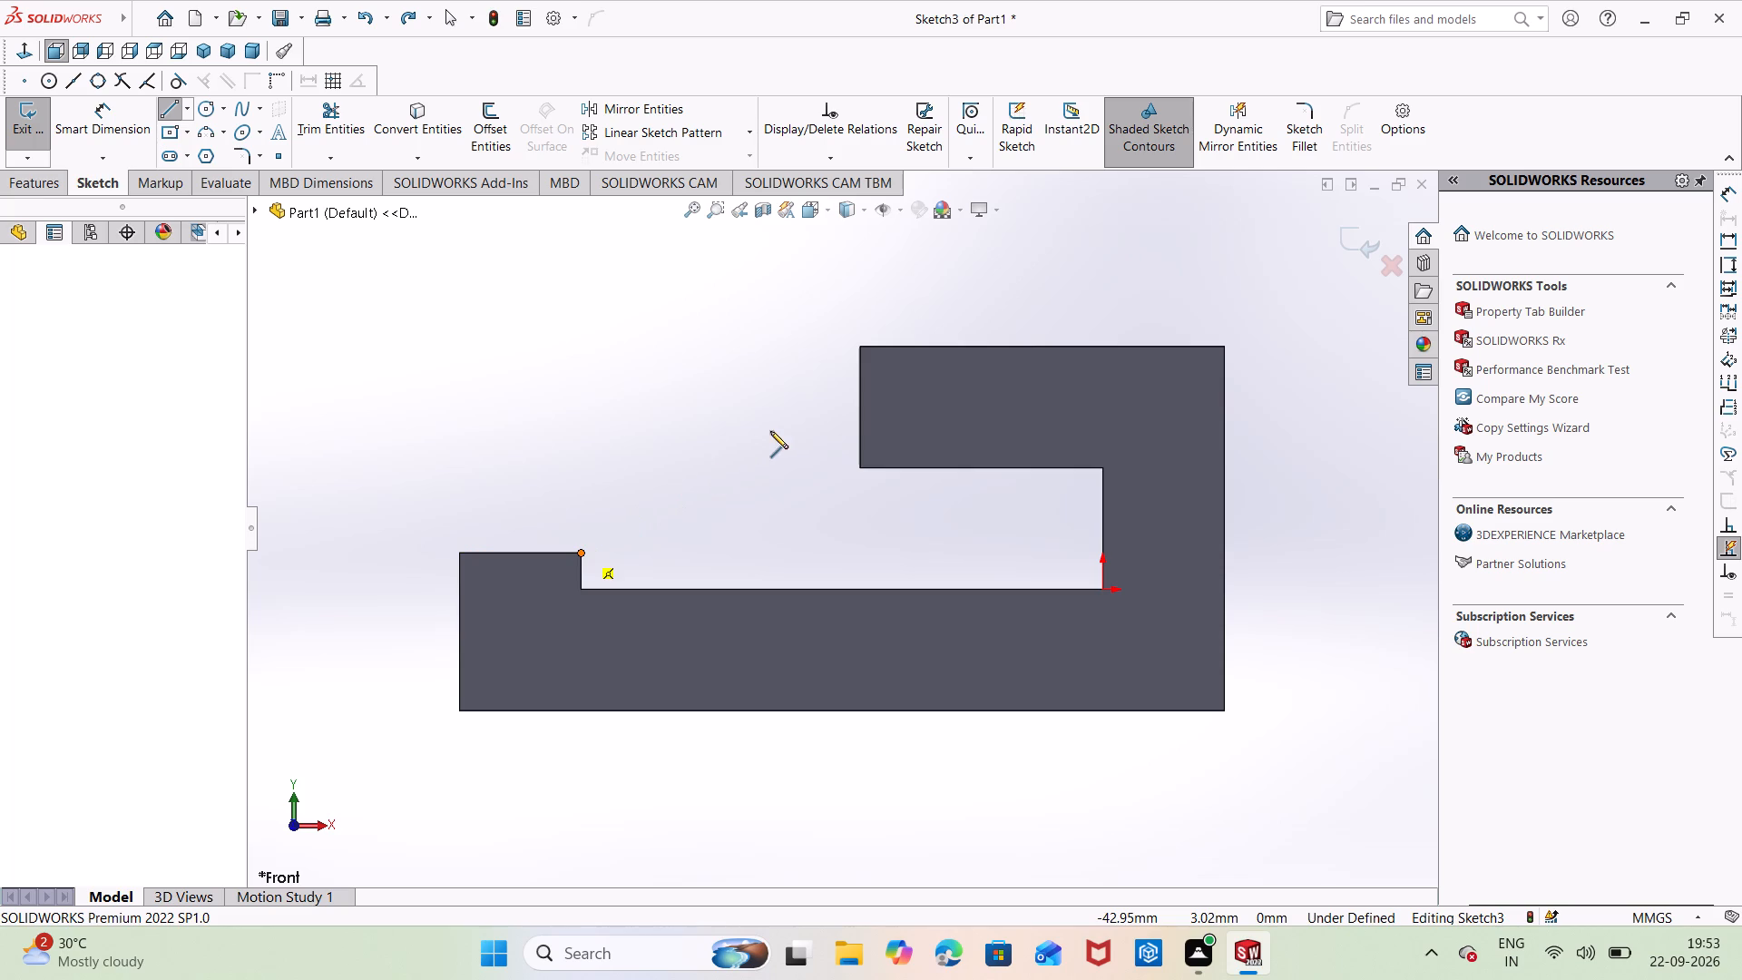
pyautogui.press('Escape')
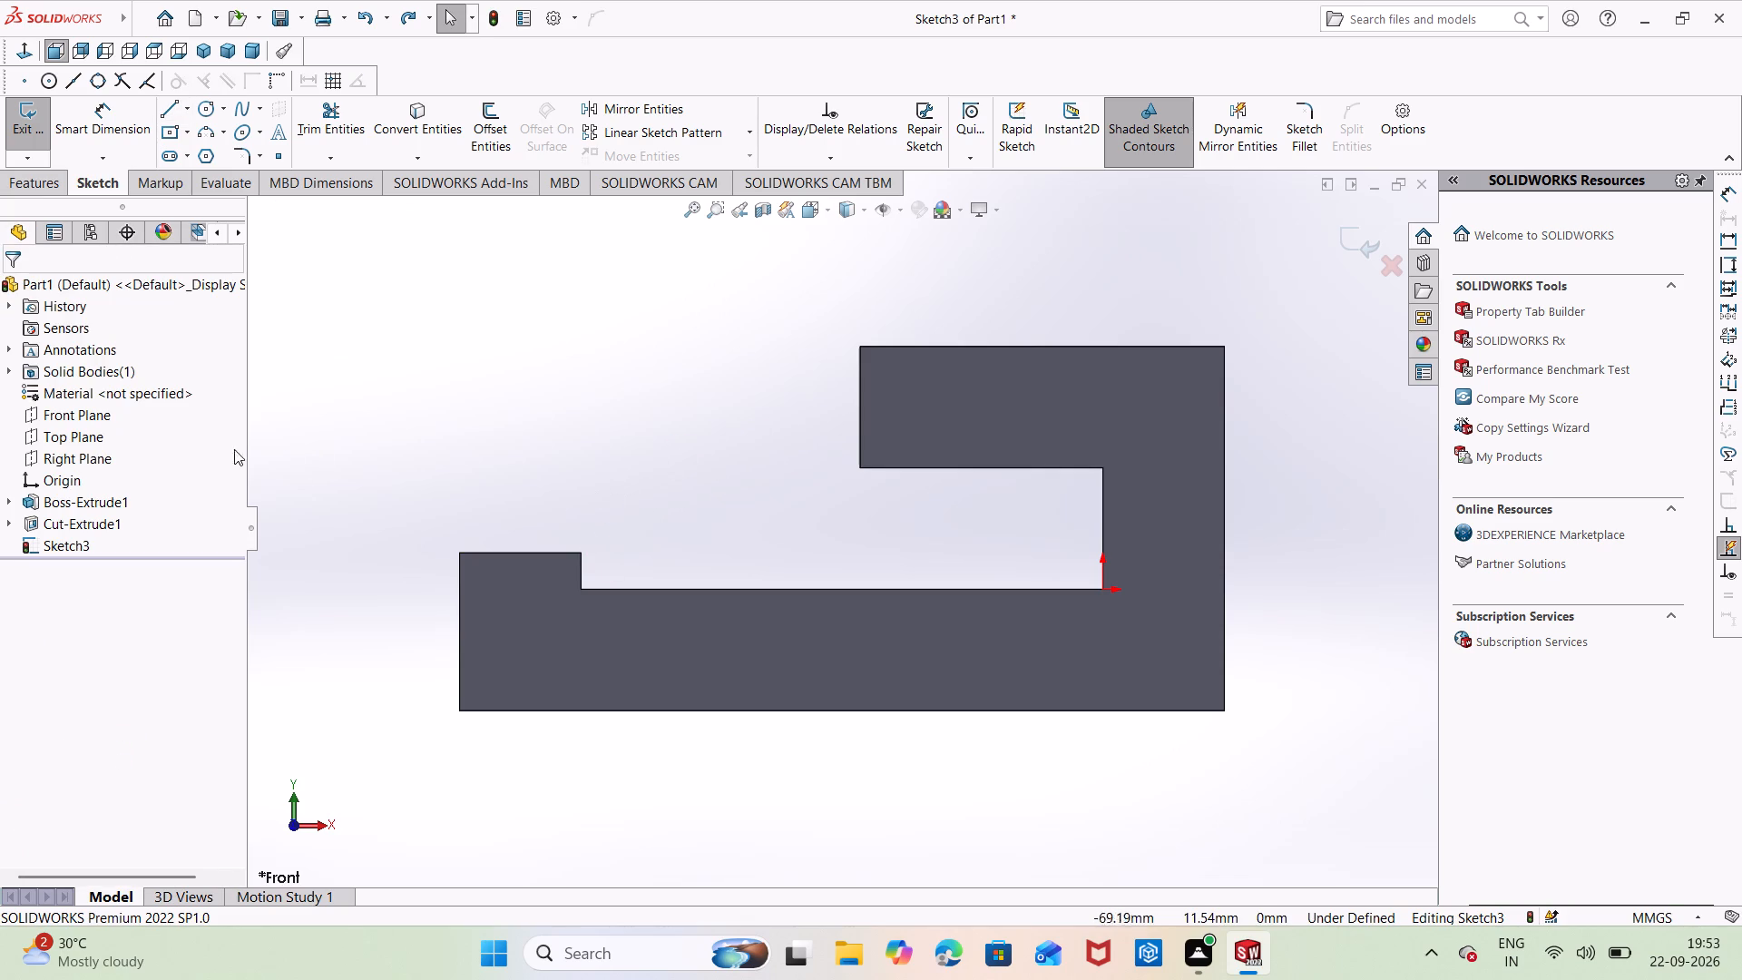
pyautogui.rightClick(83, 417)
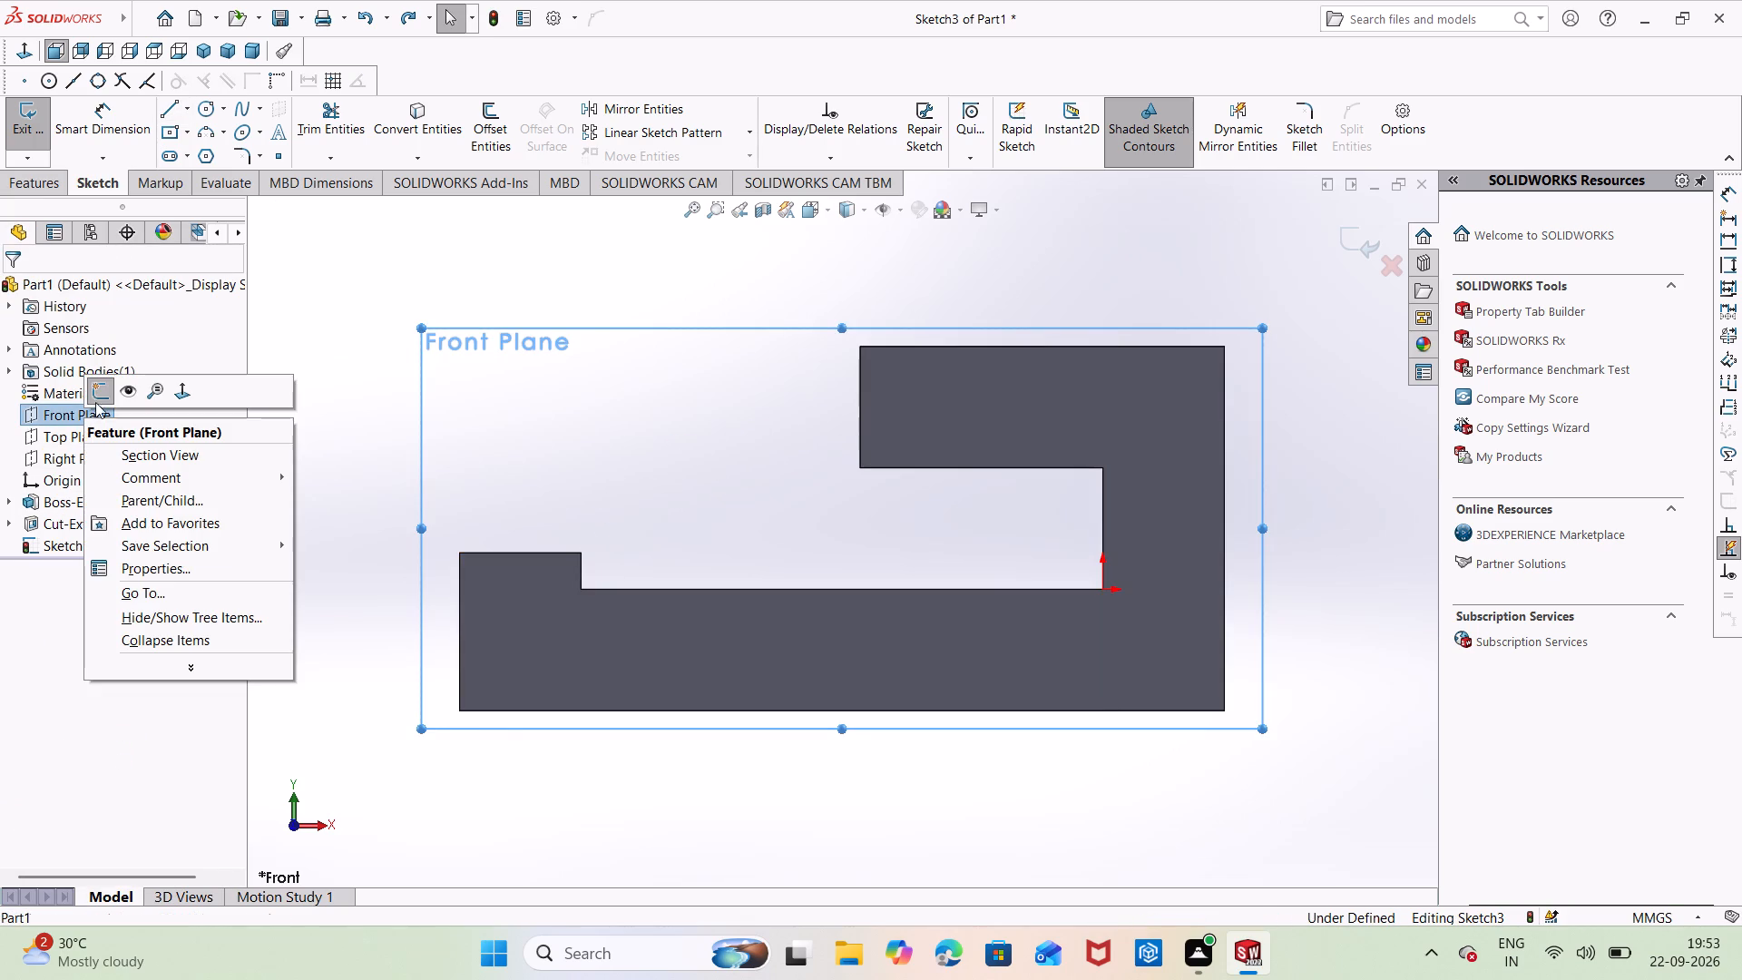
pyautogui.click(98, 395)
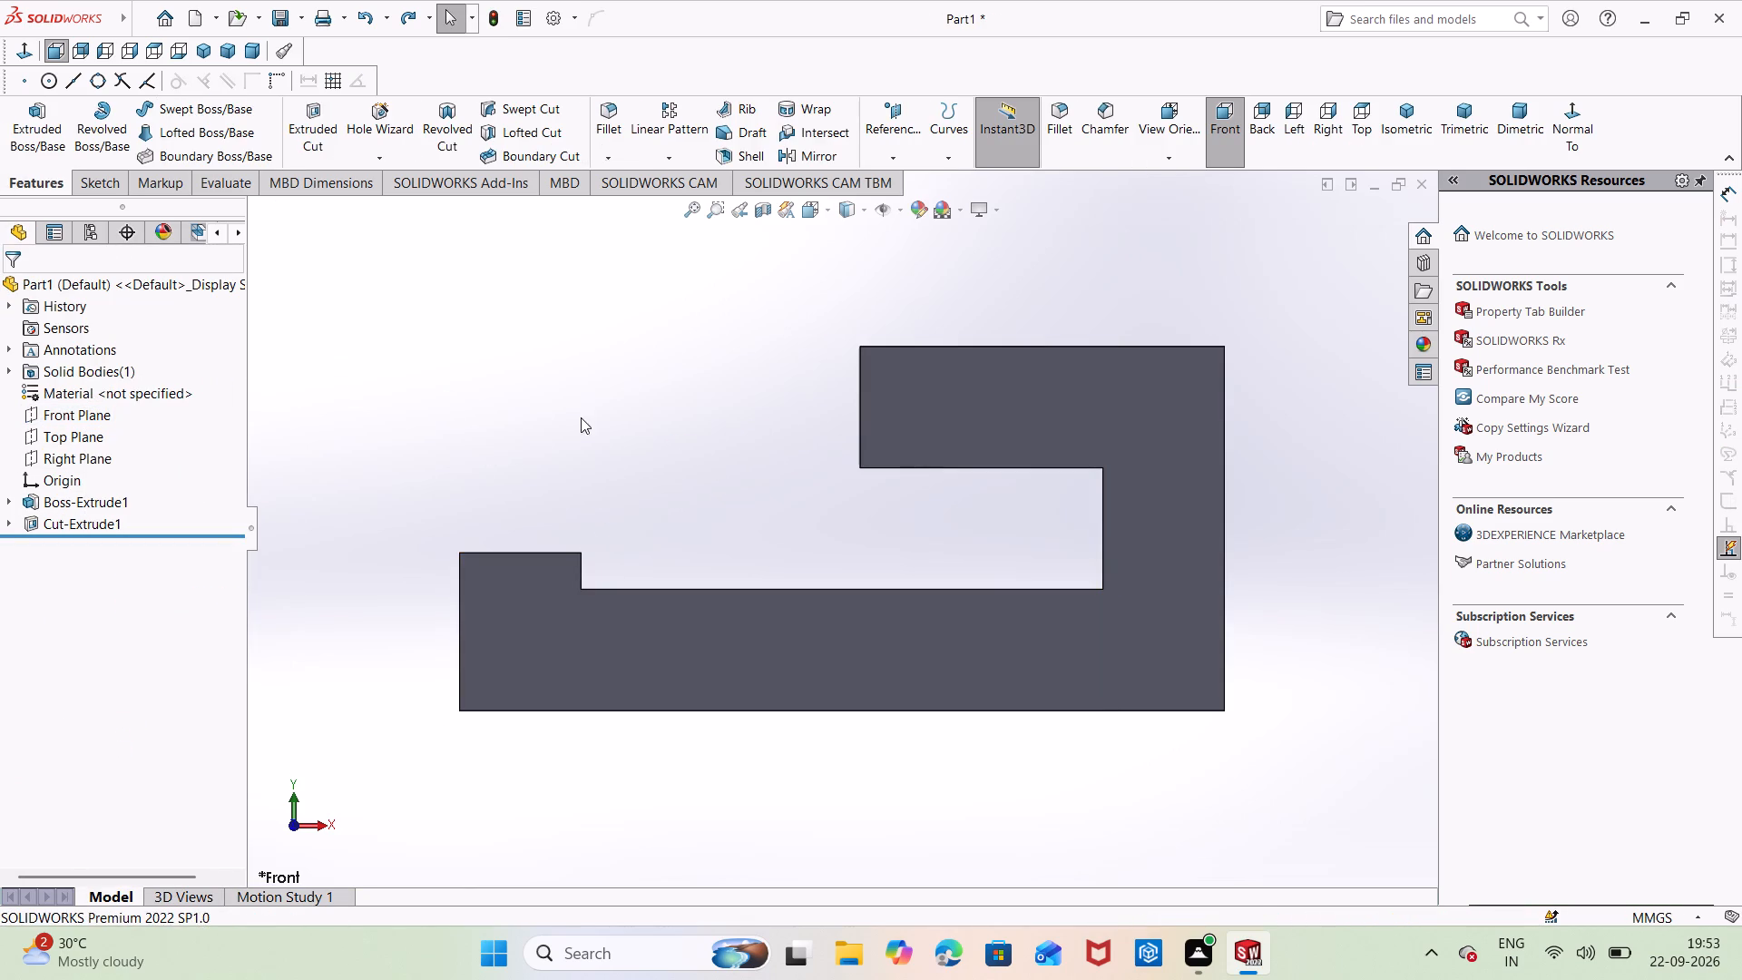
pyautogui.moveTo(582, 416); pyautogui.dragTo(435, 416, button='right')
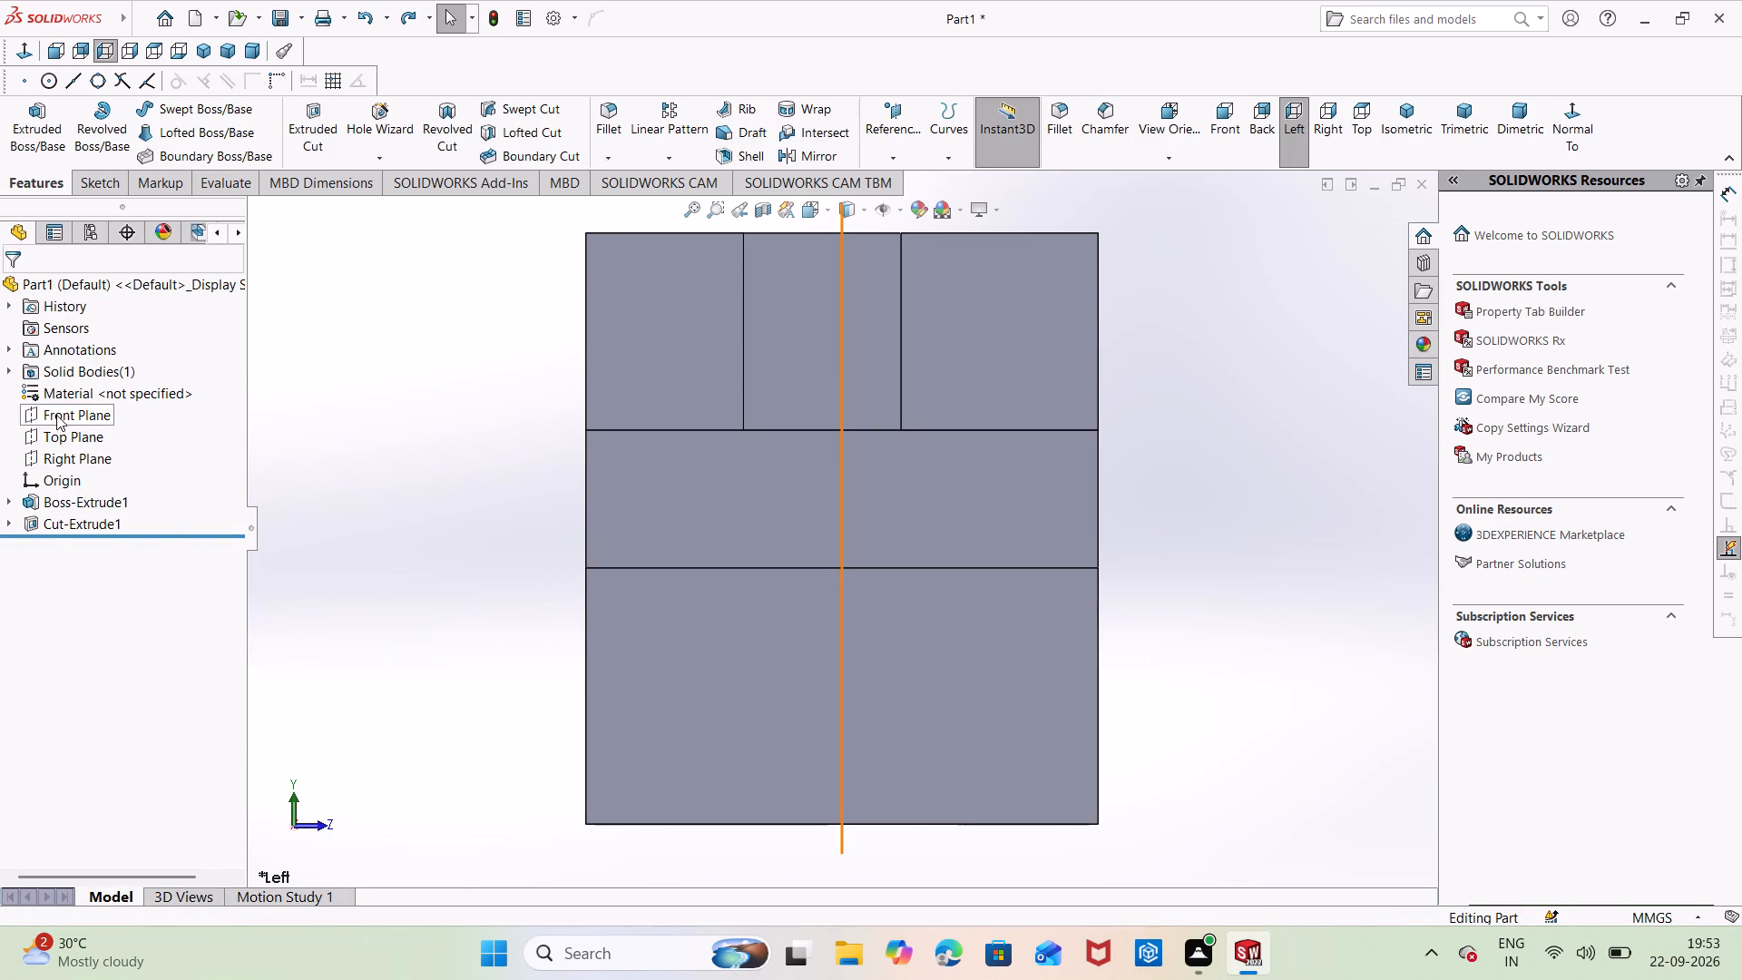
# Sketch an inclined line about 26 mm long on the Front Plane, from the low step's upper inner corner to the overhanging arm's end-edge midpoint.
pyautogui.rightClick(55, 415)
pyautogui.click(73, 388)
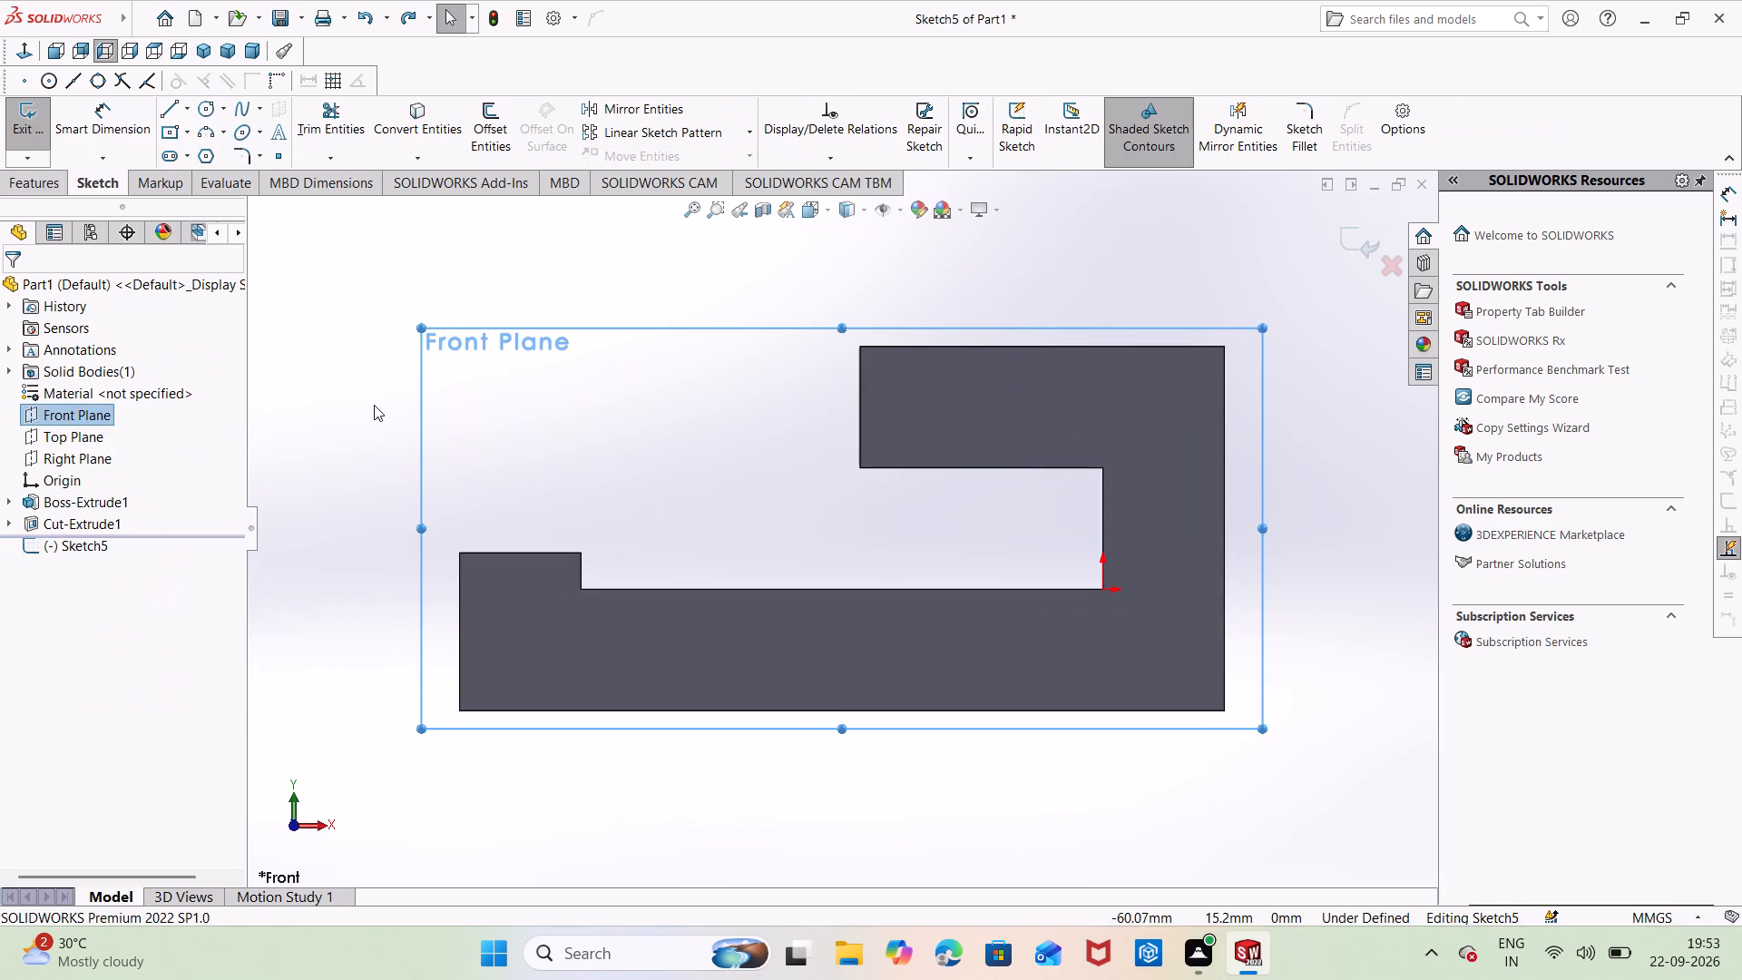
pyautogui.click(387, 407)
pyautogui.moveTo(625, 442); pyautogui.dragTo(613, 446, button='right')
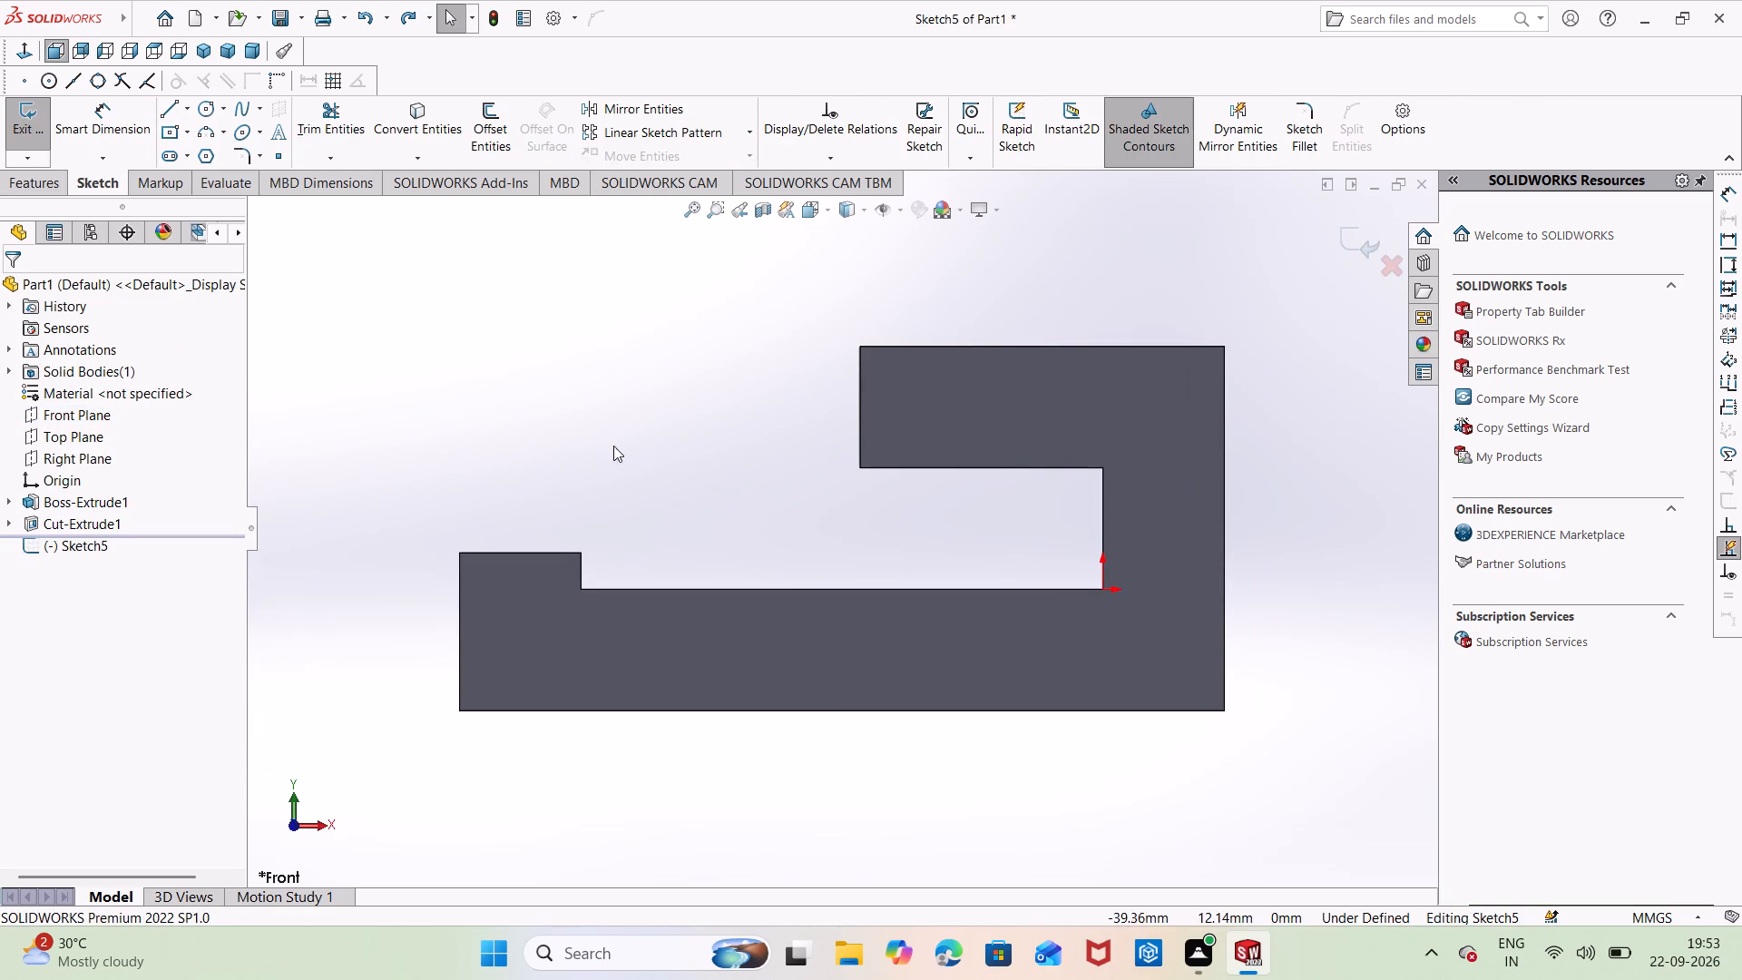
pyautogui.moveTo(613, 446); pyautogui.dragTo(482, 451, button='right')
pyautogui.click(582, 555)
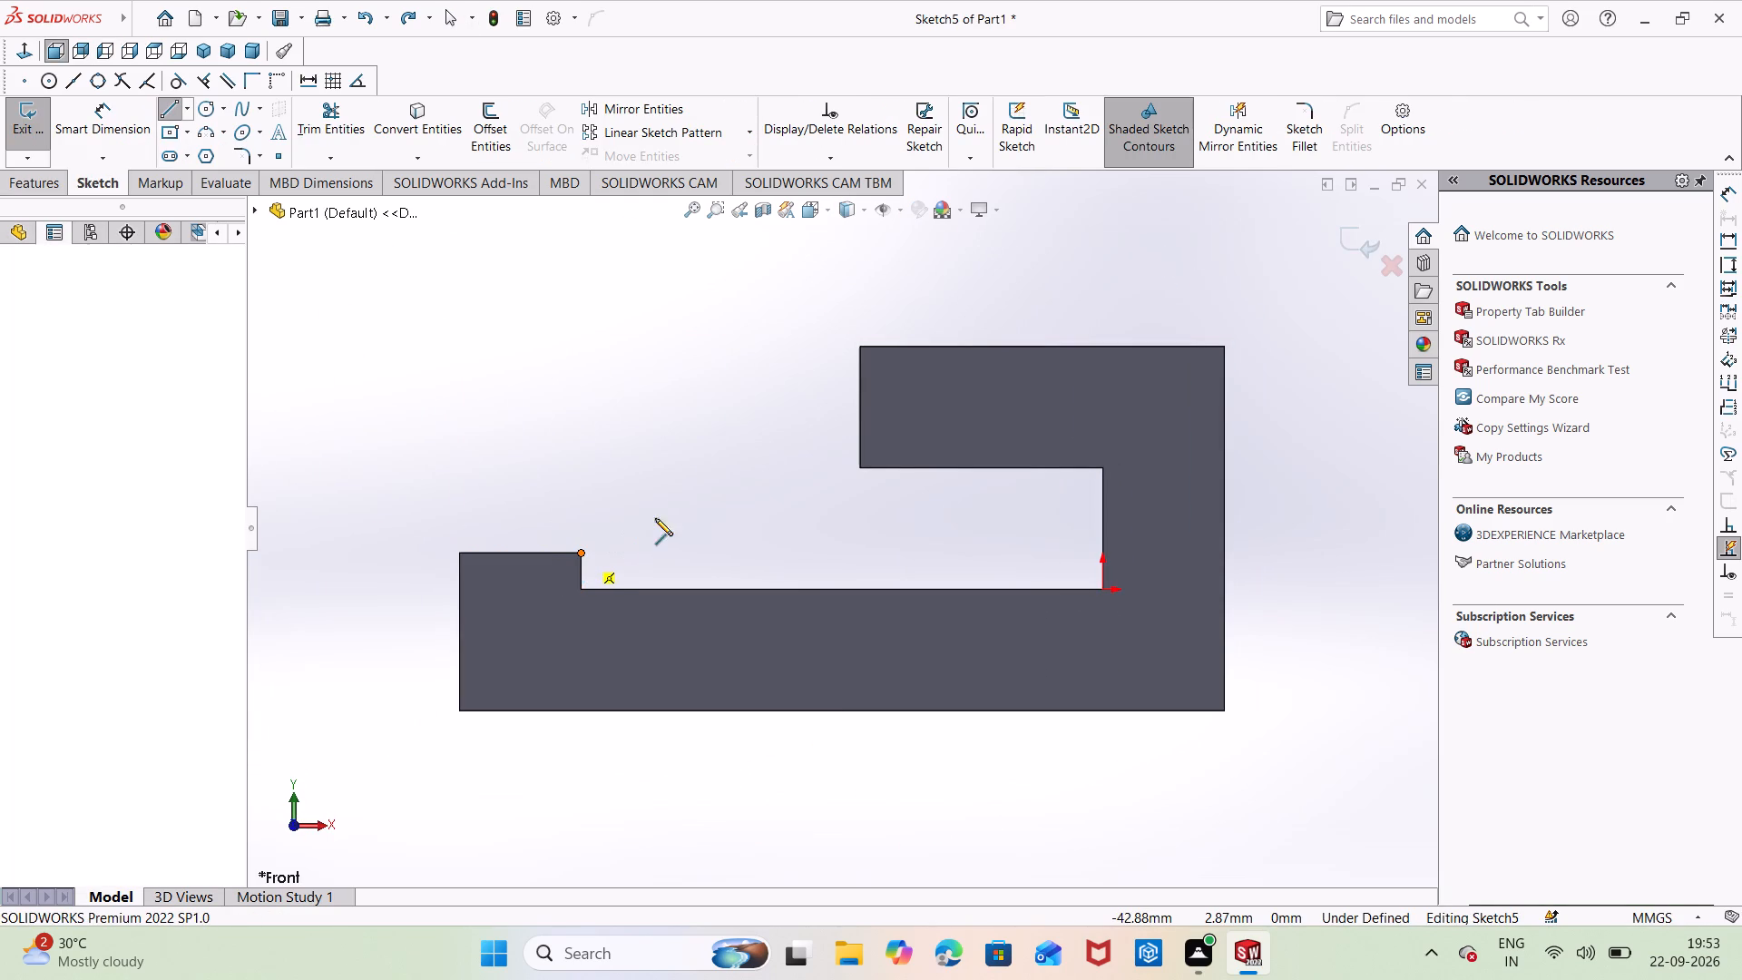
pyautogui.click(859, 405)
pyautogui.press('Escape')
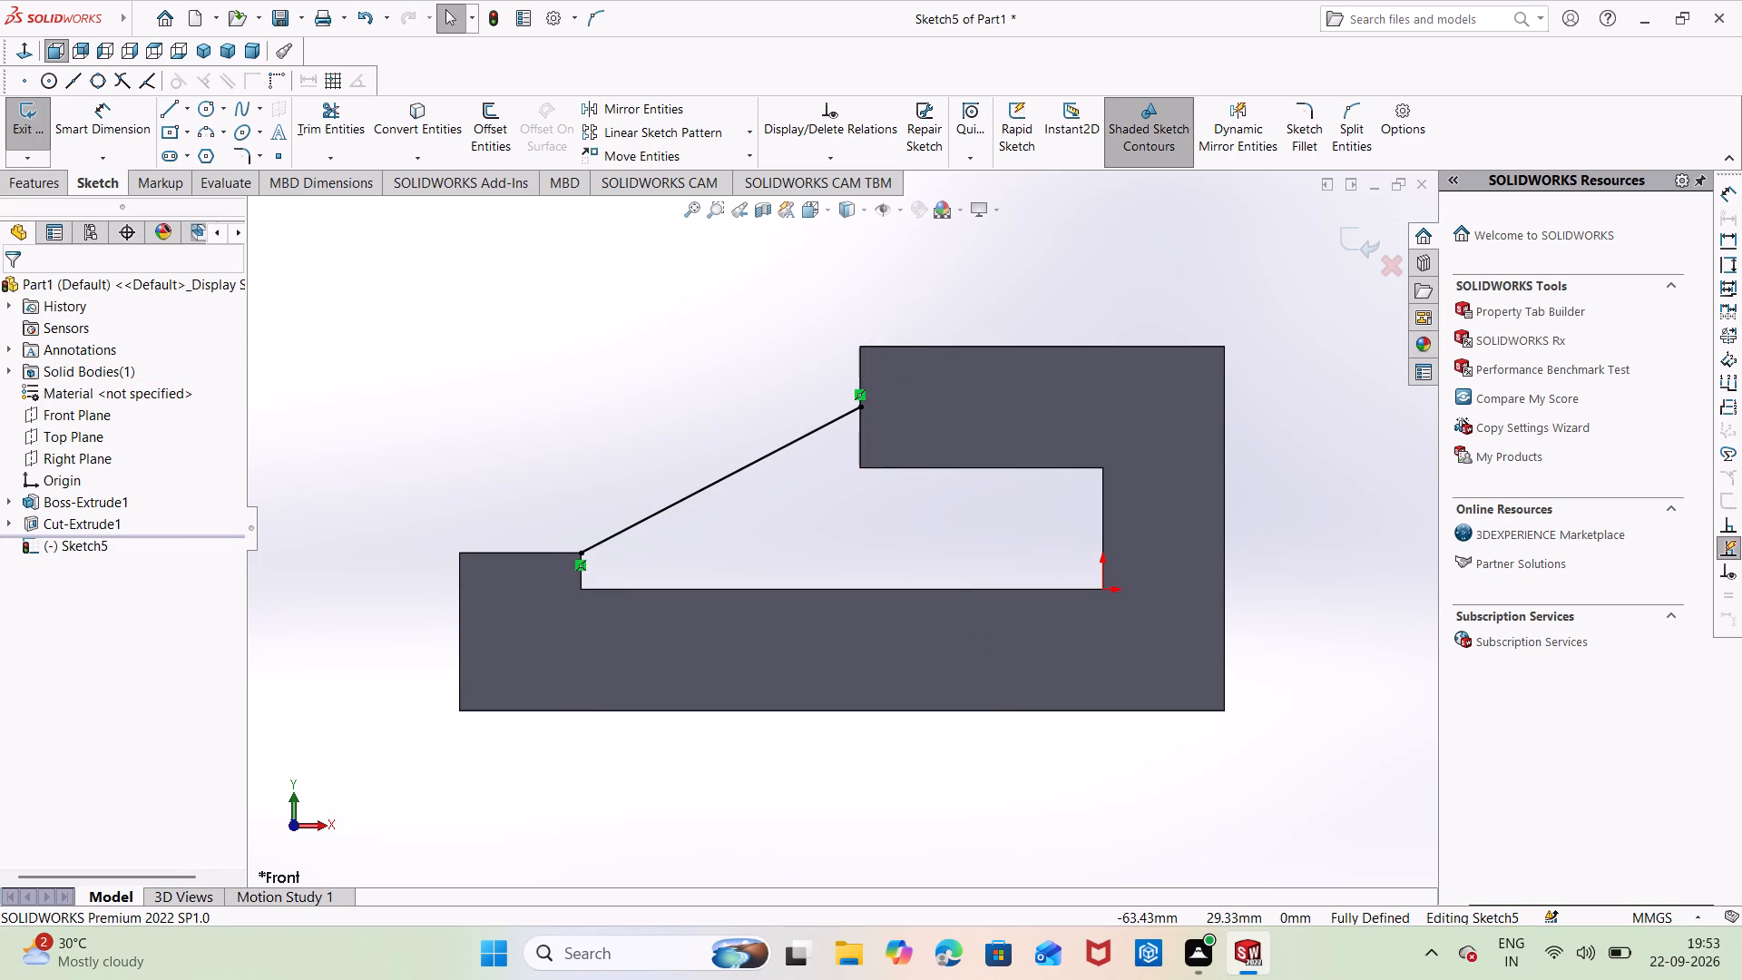
# Create a both-sides rib 16 mm thick from the inclined line, extruded parallel to the sketch toward the base.
pyautogui.click(41, 180)
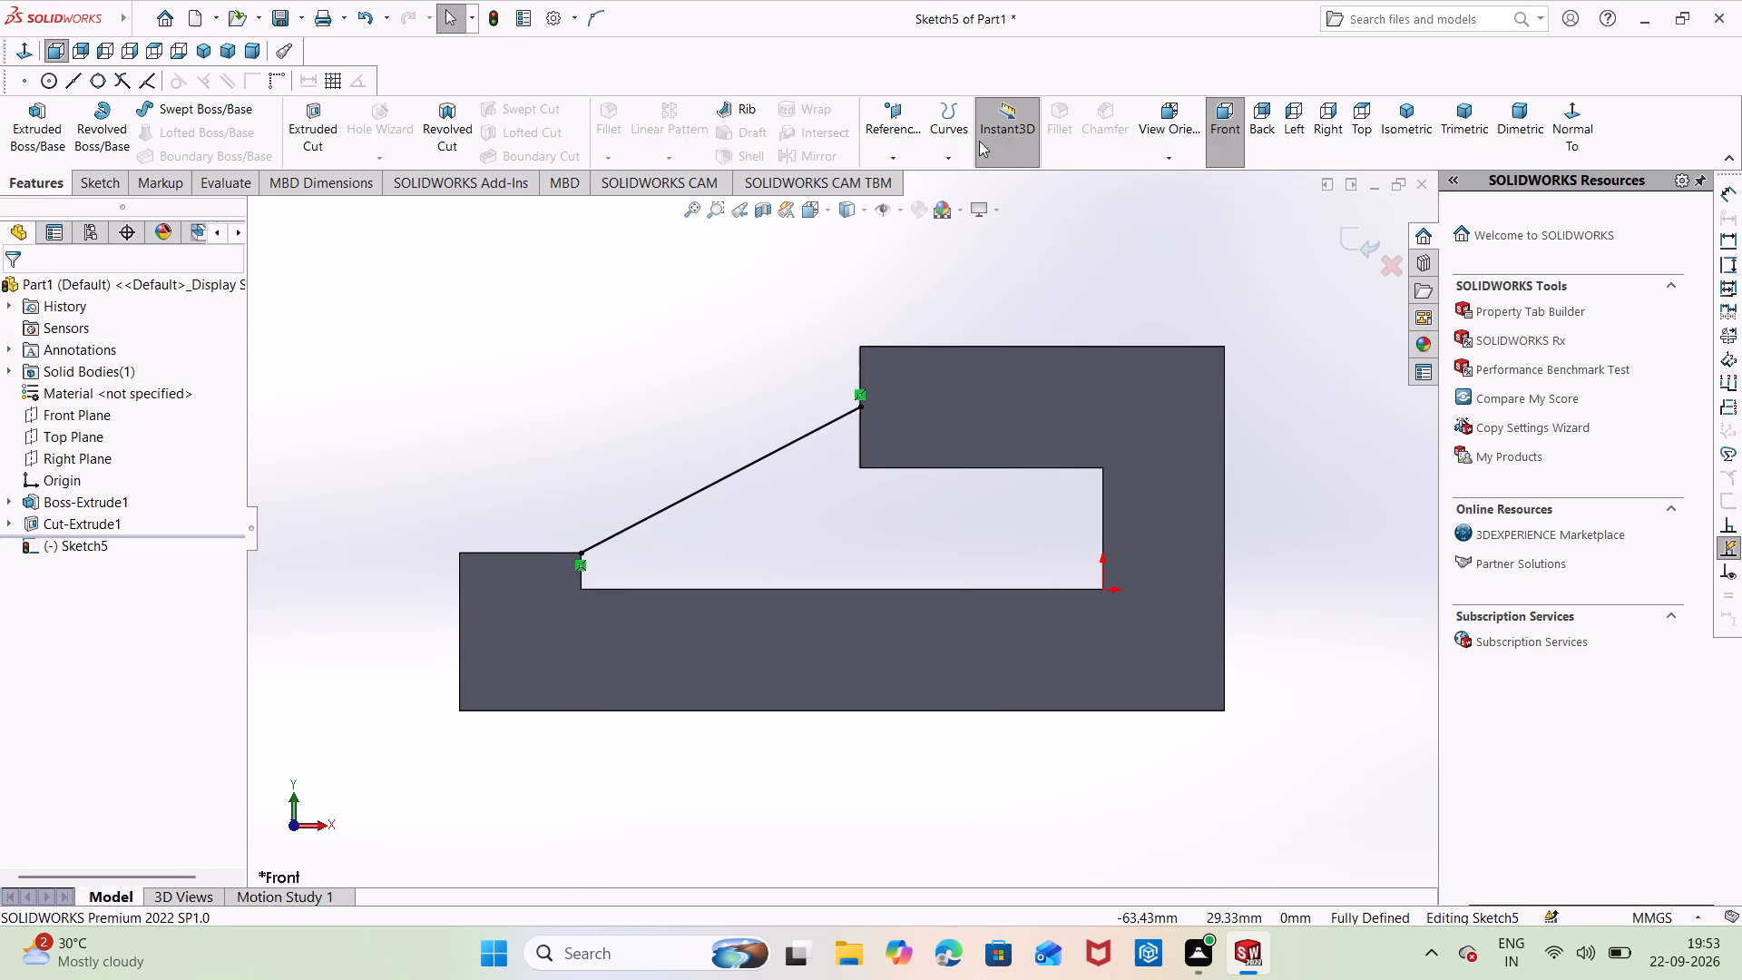
pyautogui.click(736, 105)
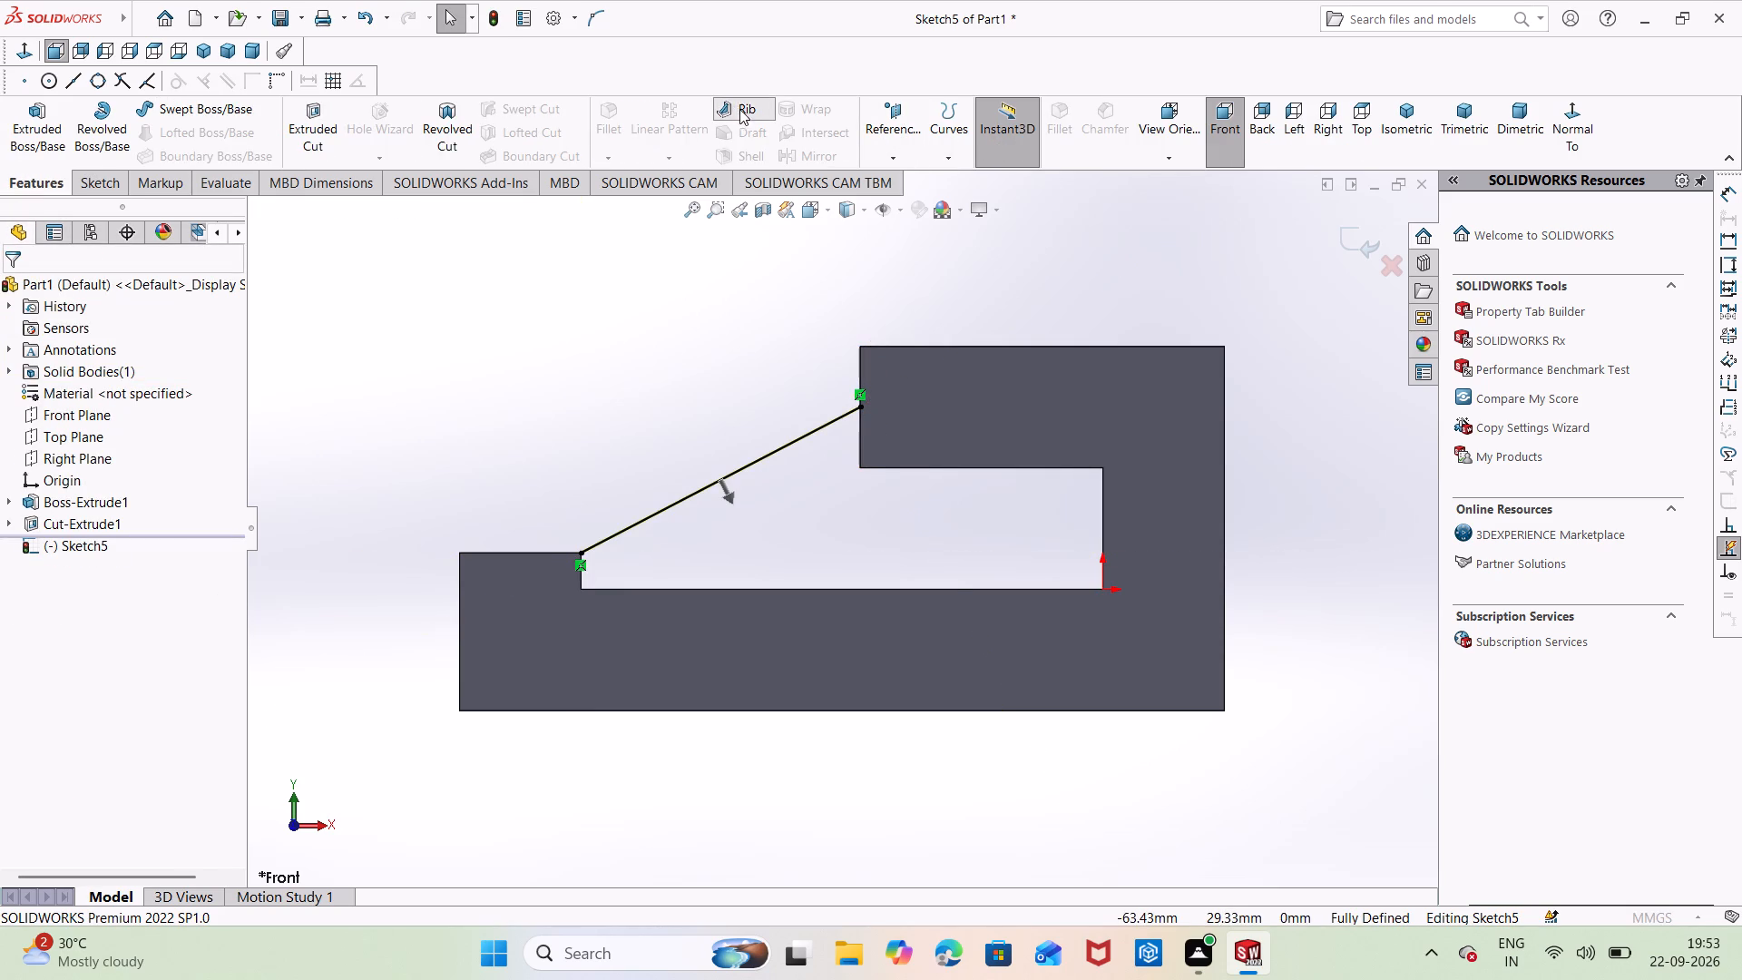
pyautogui.moveTo(592, 333); pyautogui.dragTo(632, 422, button='middle')
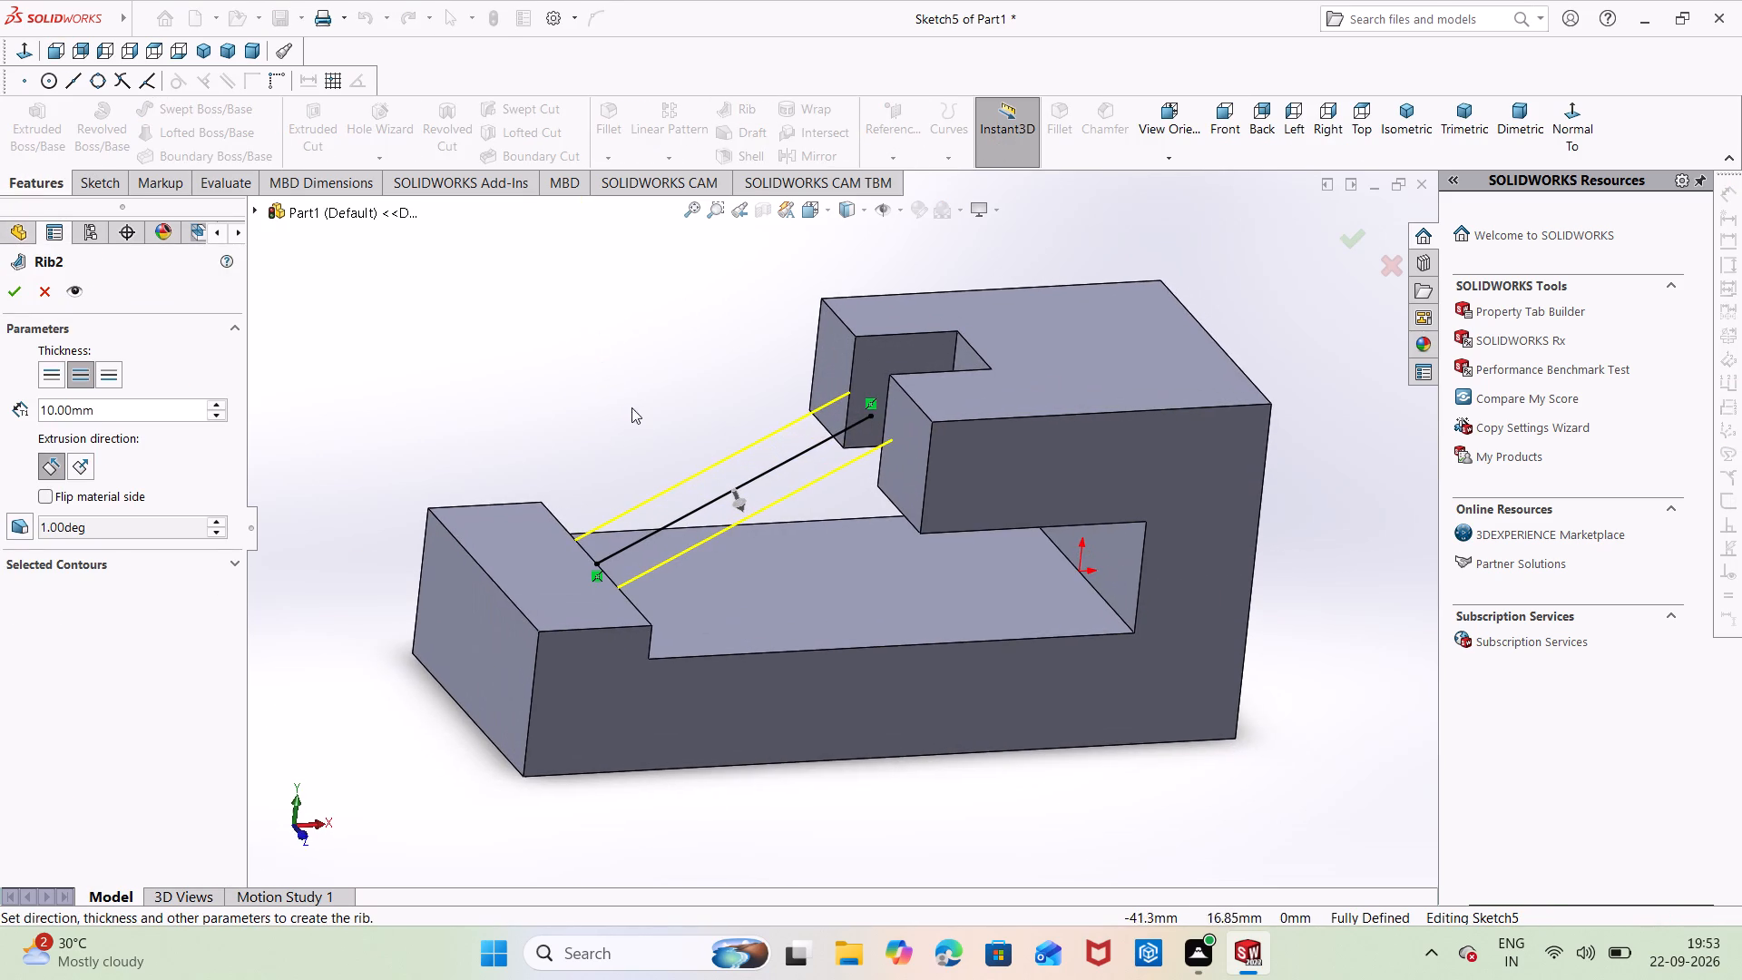
pyautogui.click(220, 415)
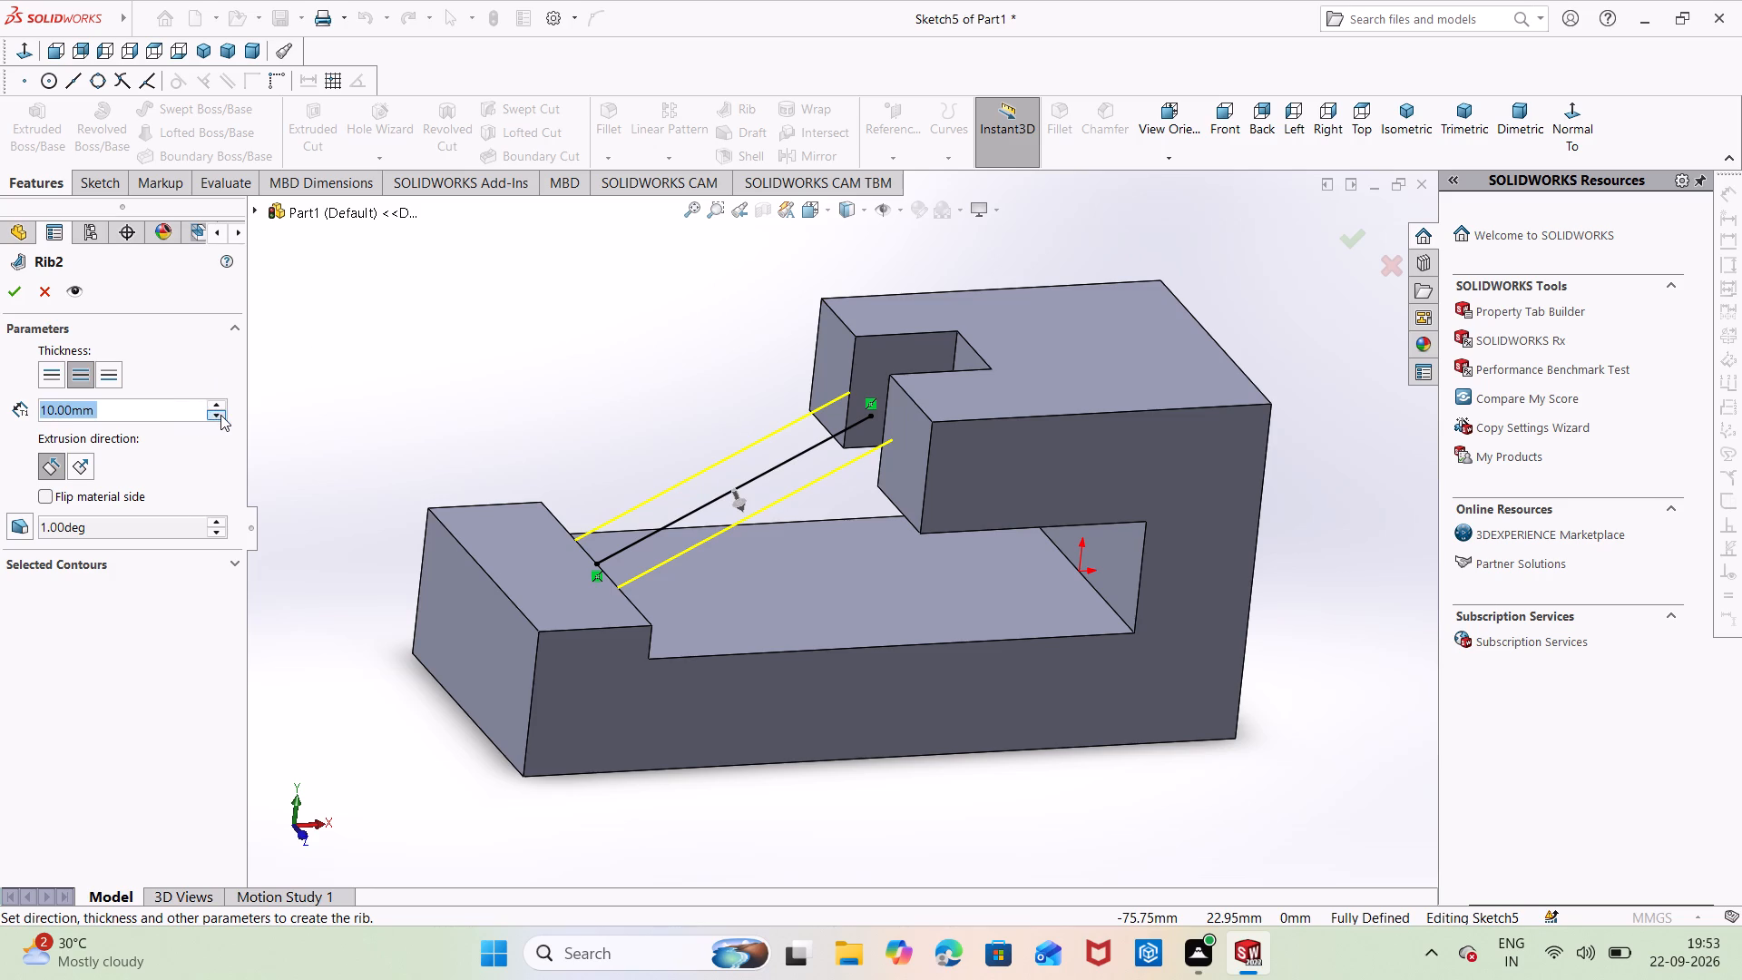
pyautogui.click(220, 415)
pyautogui.click(220, 415)
pyautogui.press('BackSpace')
pyautogui.write('16')
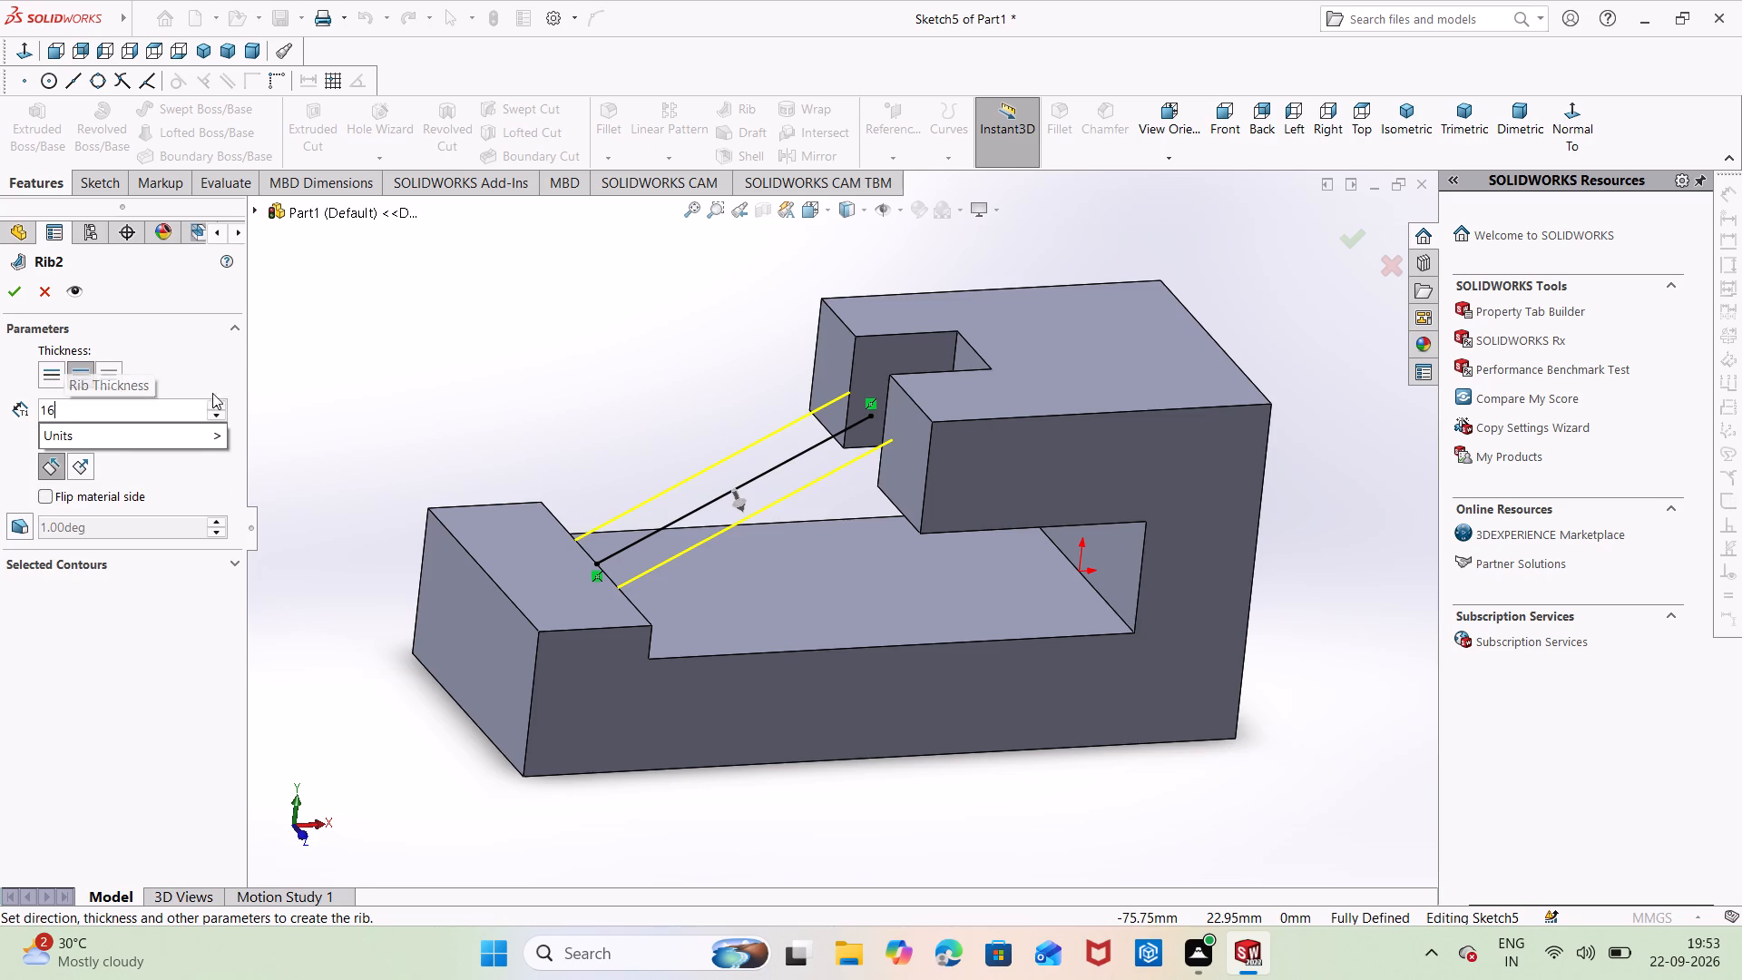
pyautogui.click(387, 347)
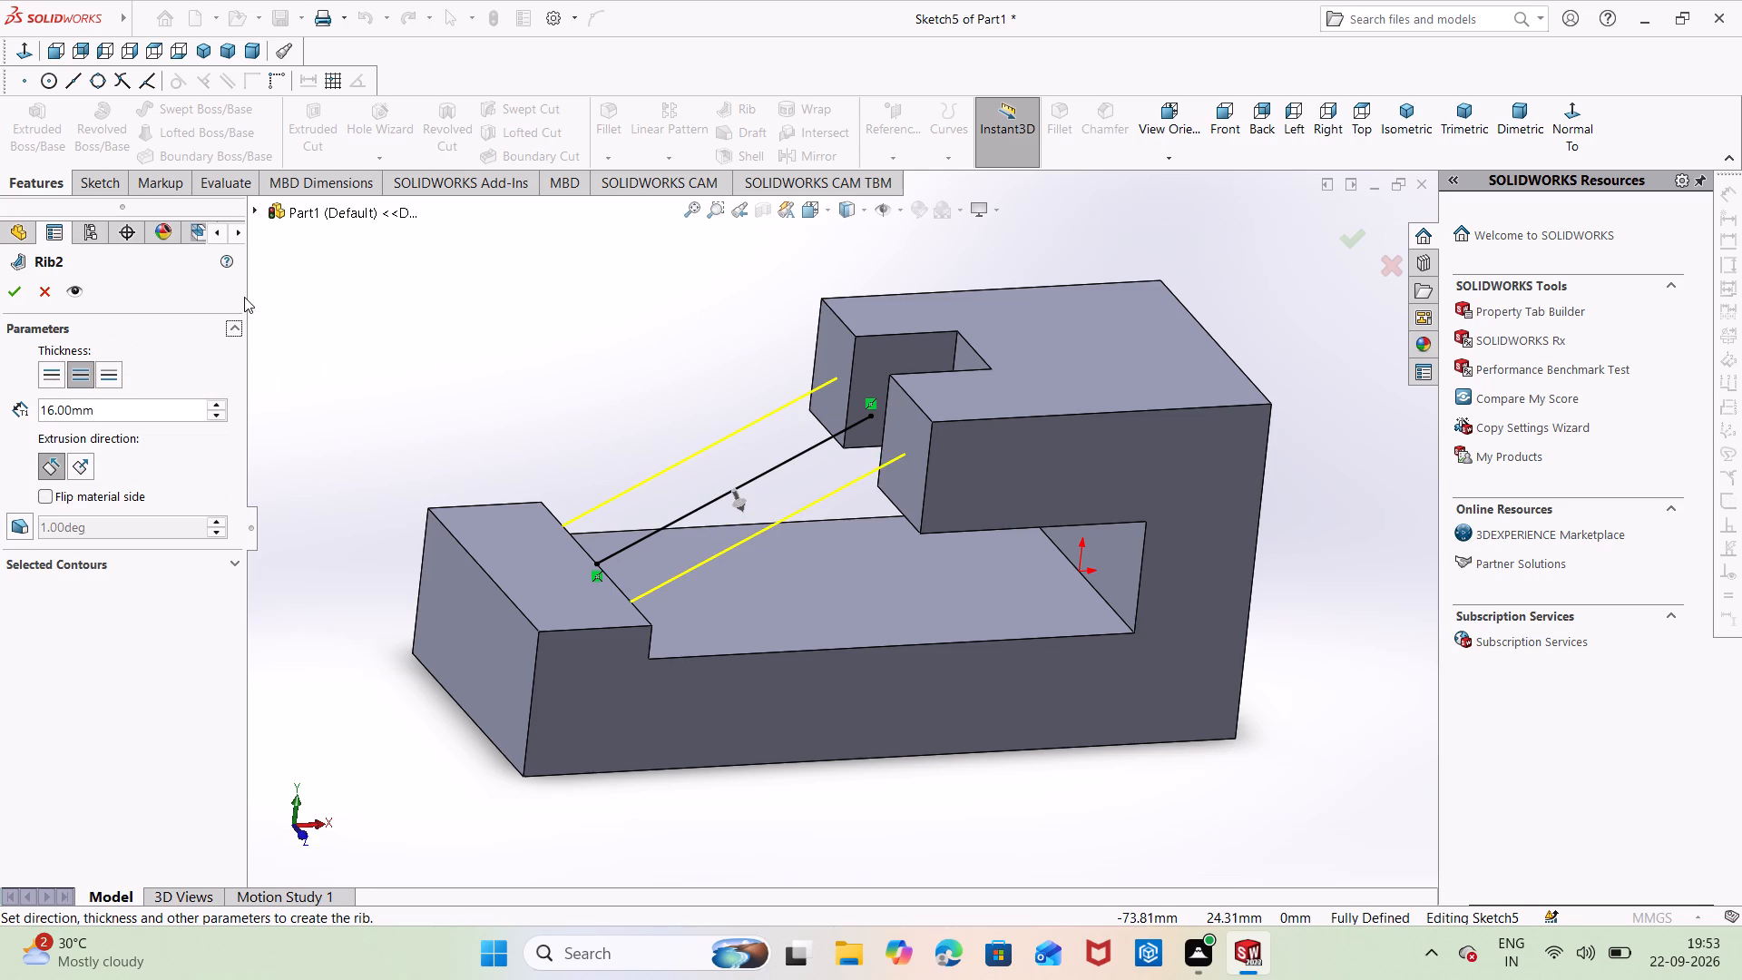
pyautogui.click(13, 297)
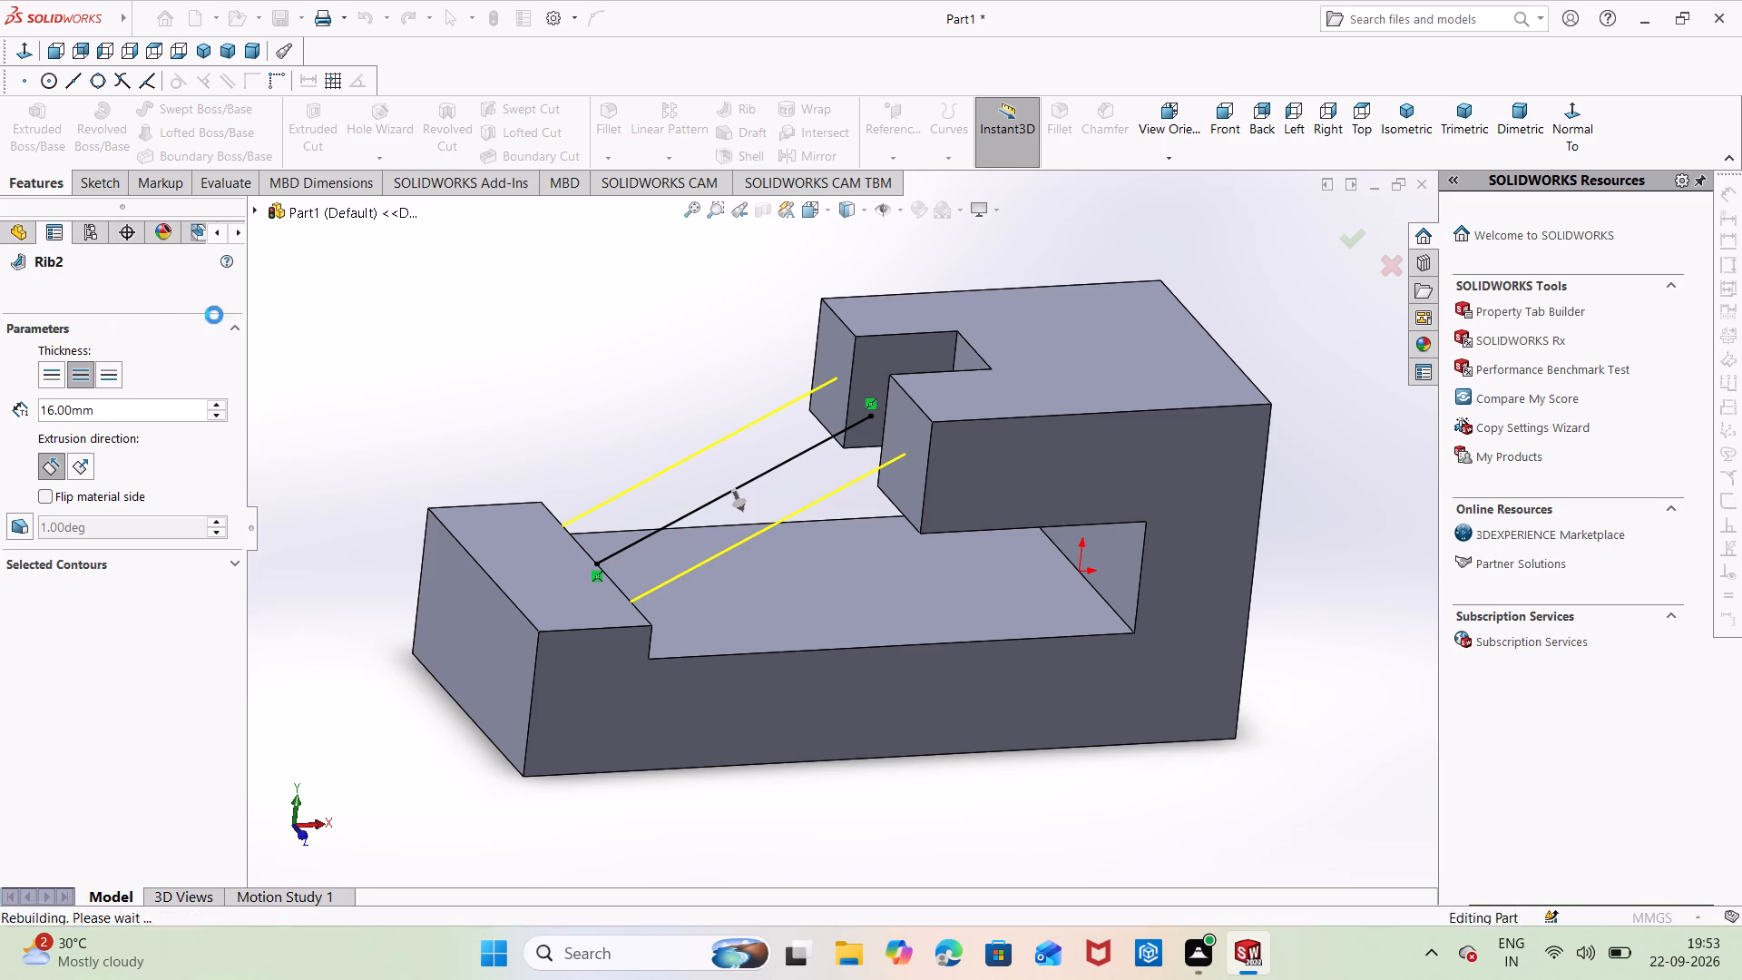
pyautogui.click(389, 331)
# Sketch a closed four-sided profile on the rib's inclined face, about 21 mm long, with its 8 mm end on the arm notch's inner corners.
pyautogui.moveTo(661, 373); pyautogui.dragTo(664, 377, button='middle')
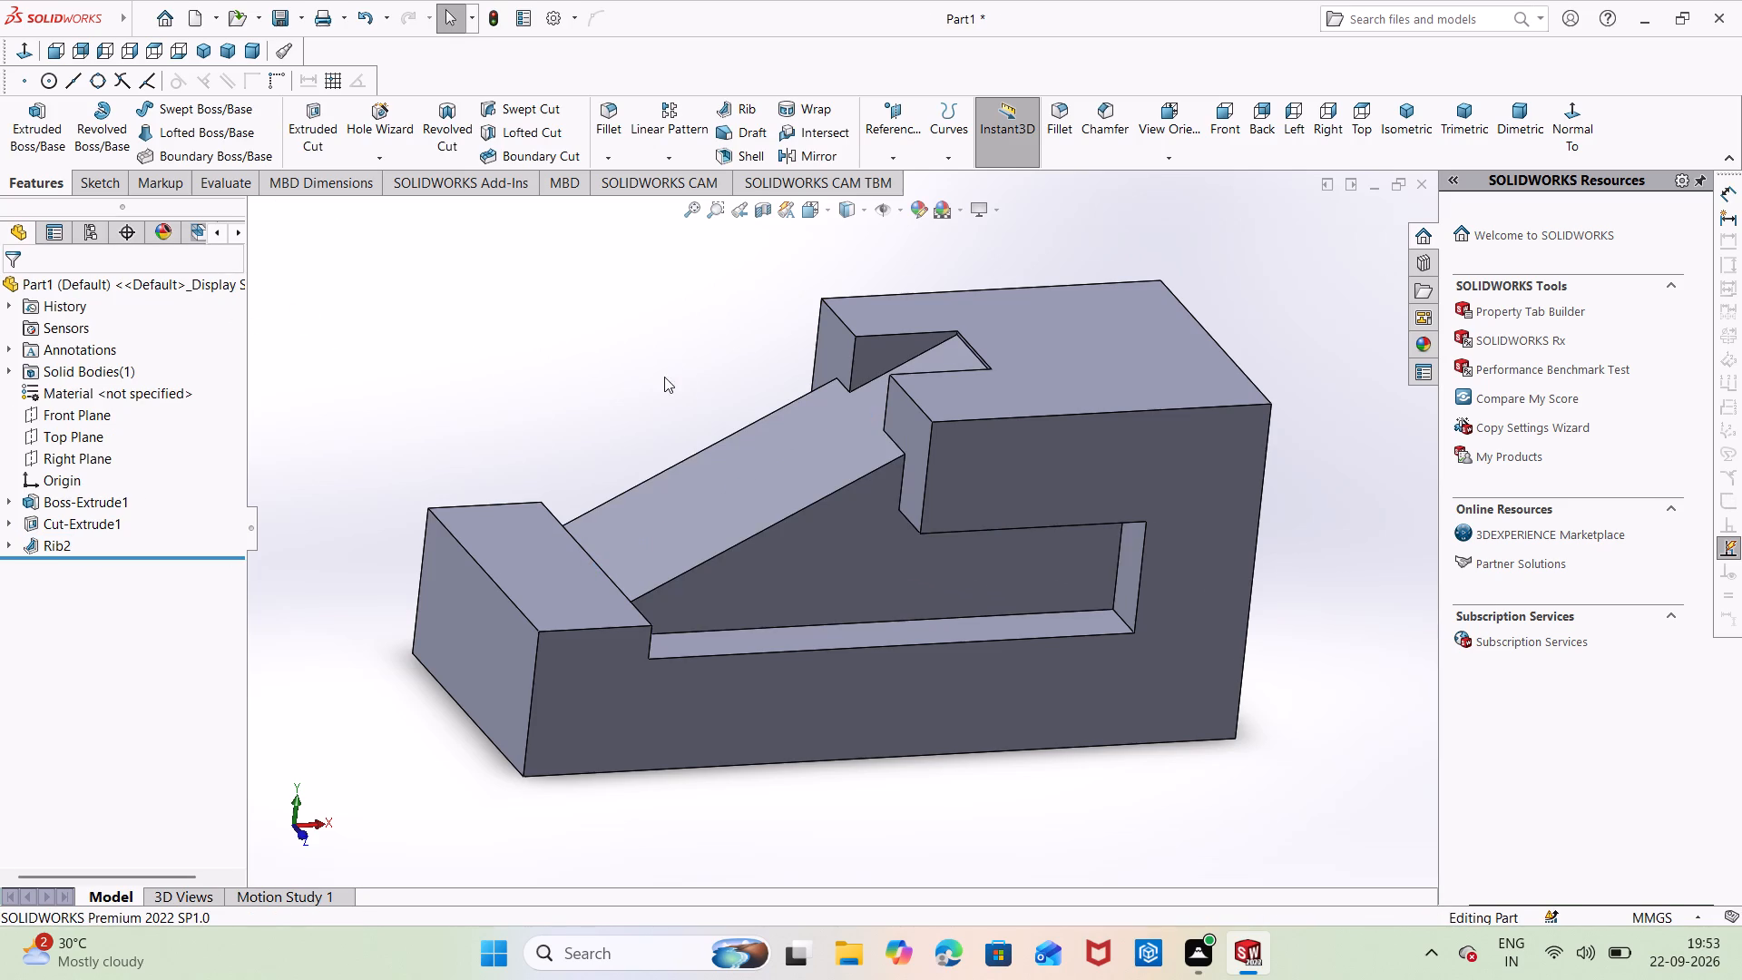
pyautogui.moveTo(664, 377); pyautogui.dragTo(683, 473, button='middle')
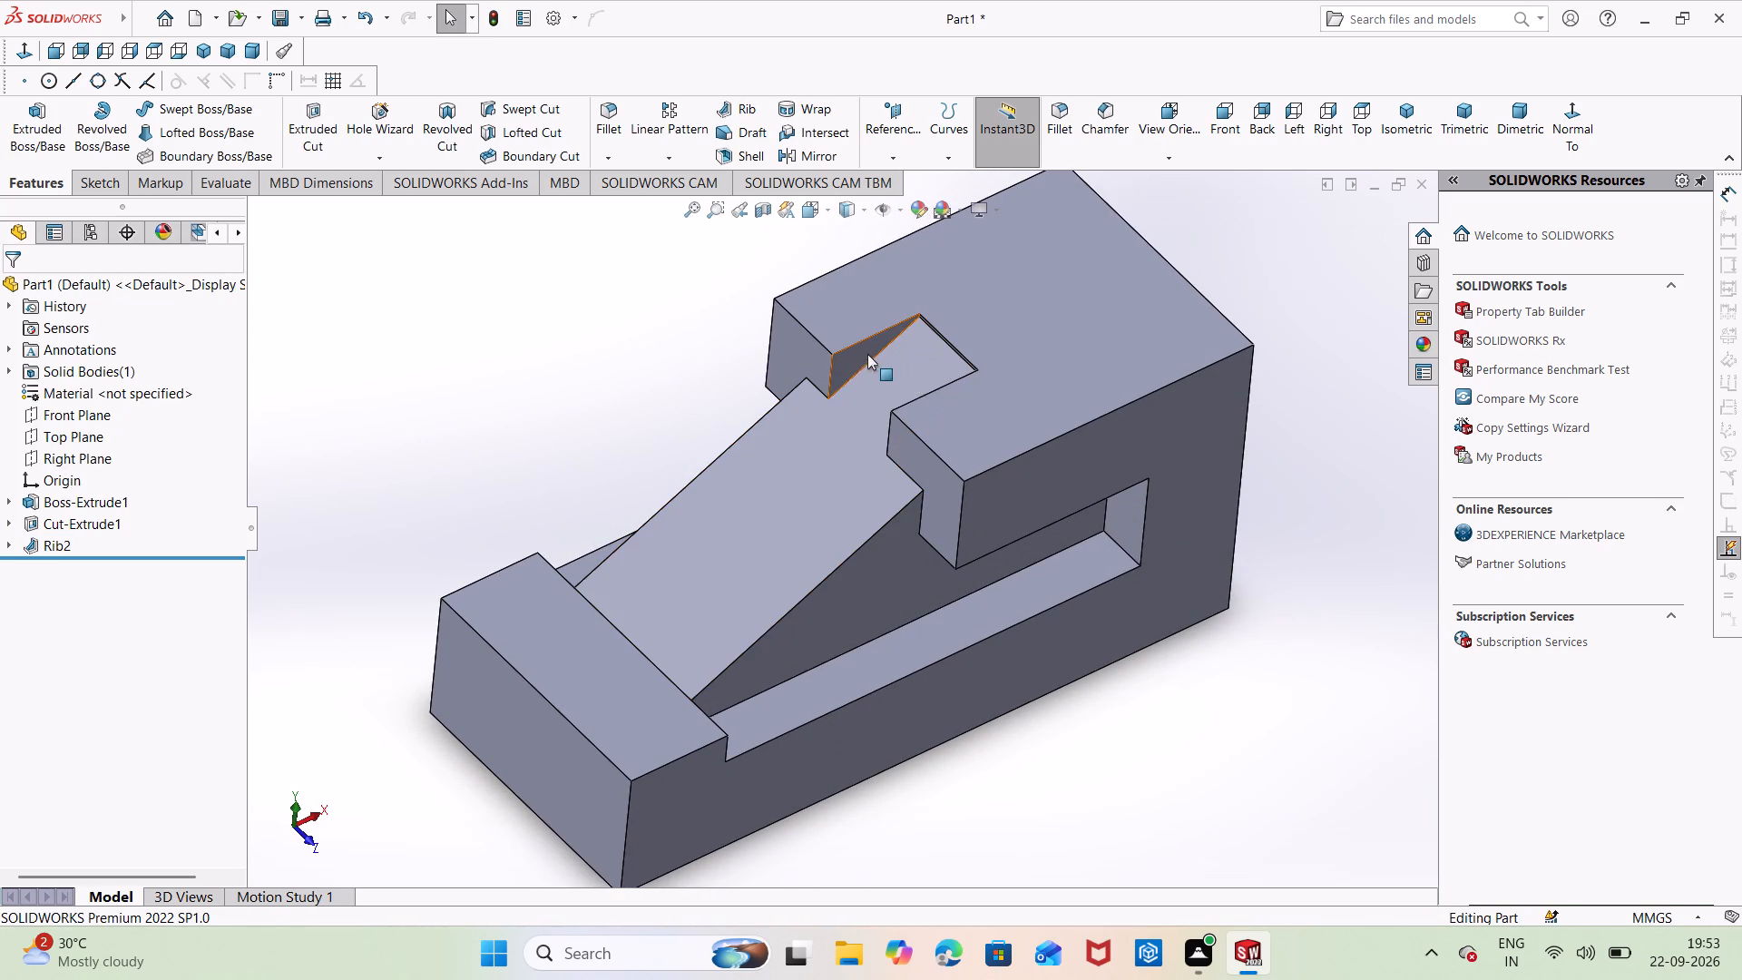
pyautogui.rightClick(969, 285)
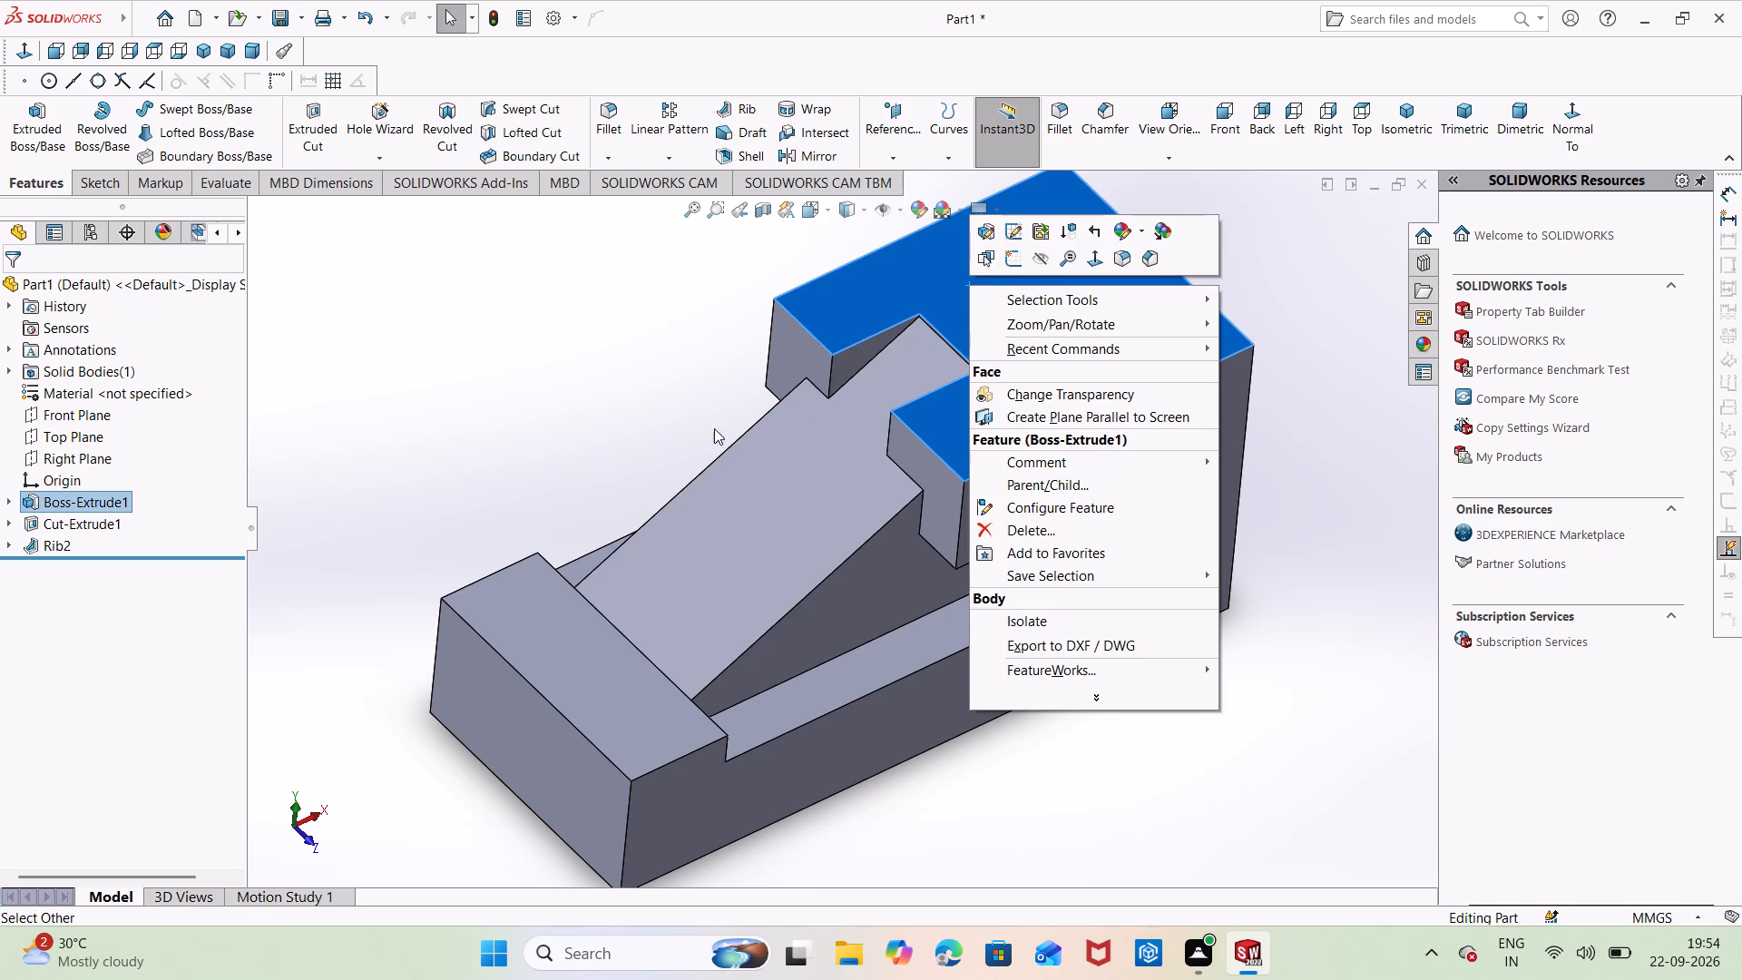
pyautogui.rightClick(754, 440)
pyautogui.click(801, 411)
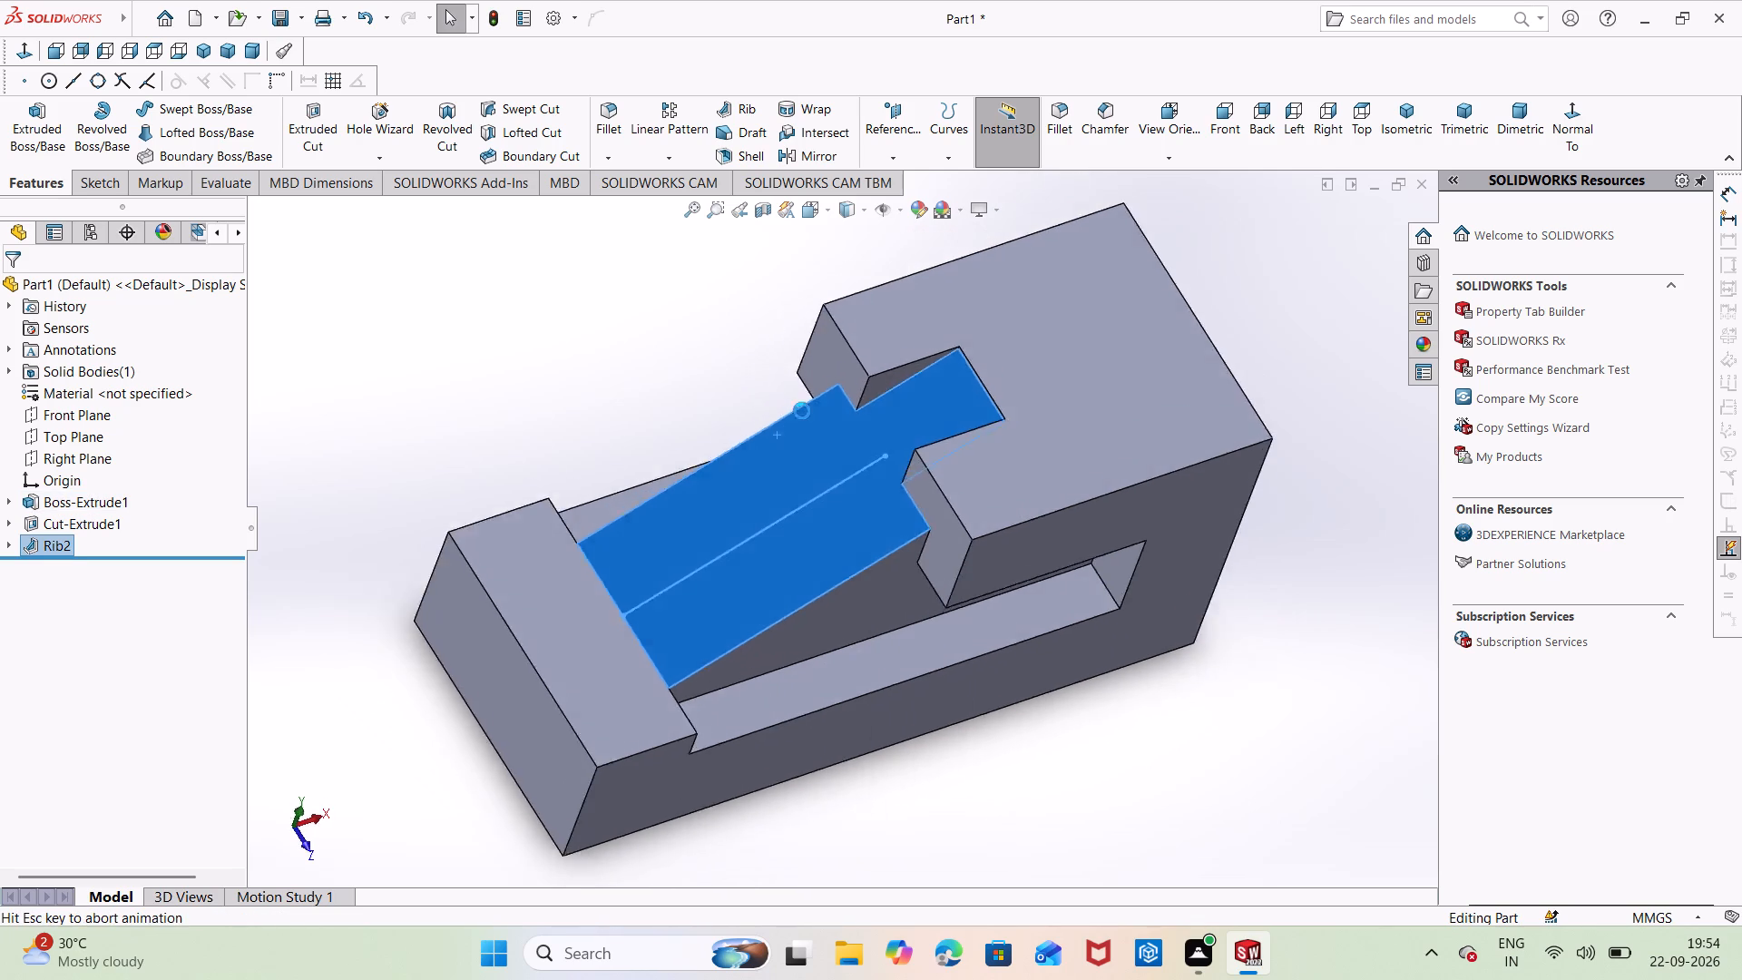
pyautogui.click(841, 305)
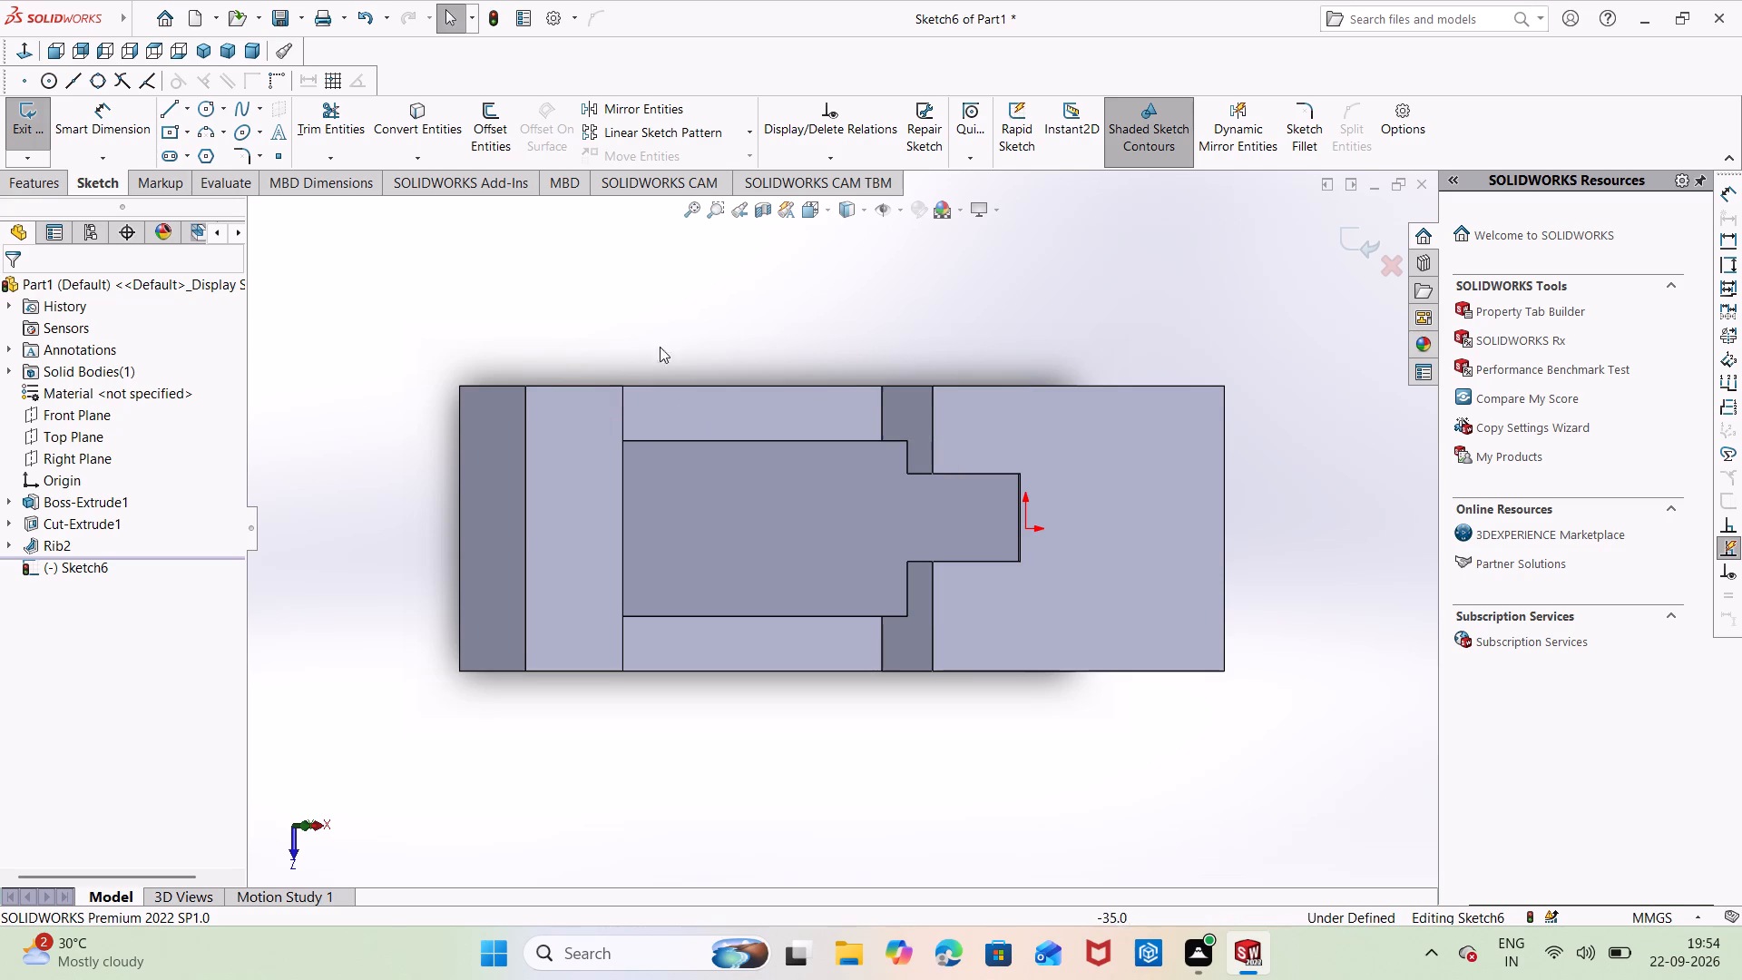
pyautogui.moveTo(777, 336); pyautogui.dragTo(661, 305, button='right')
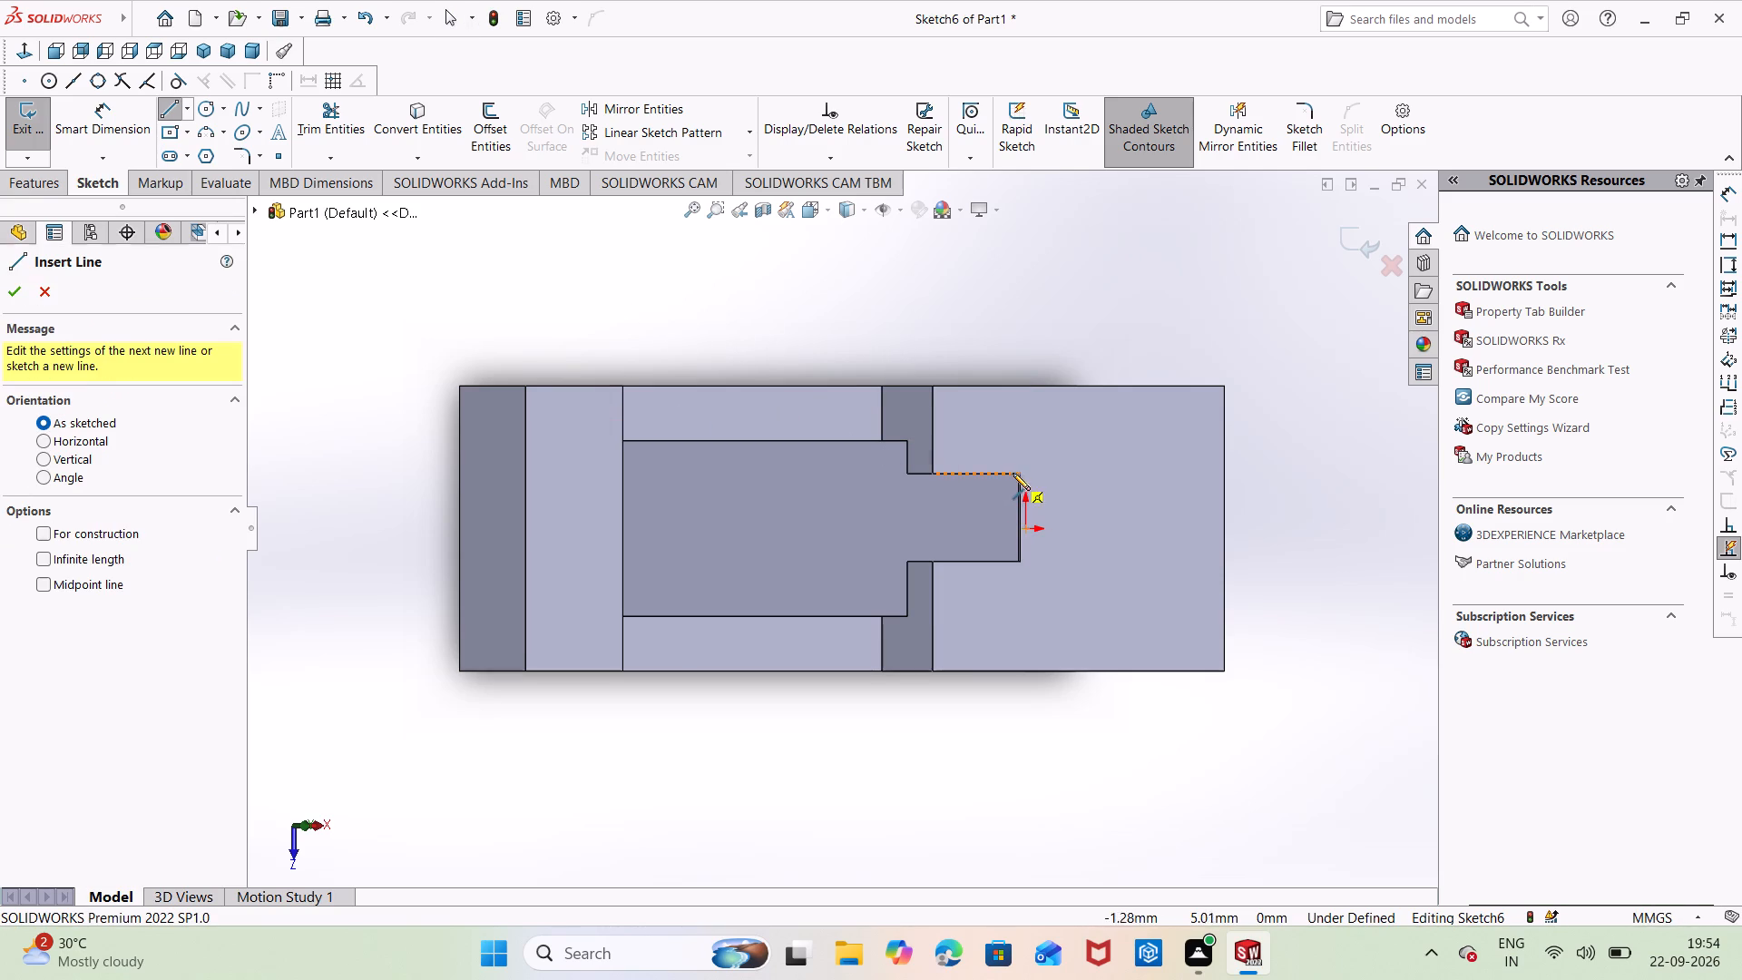
pyautogui.click(1021, 472)
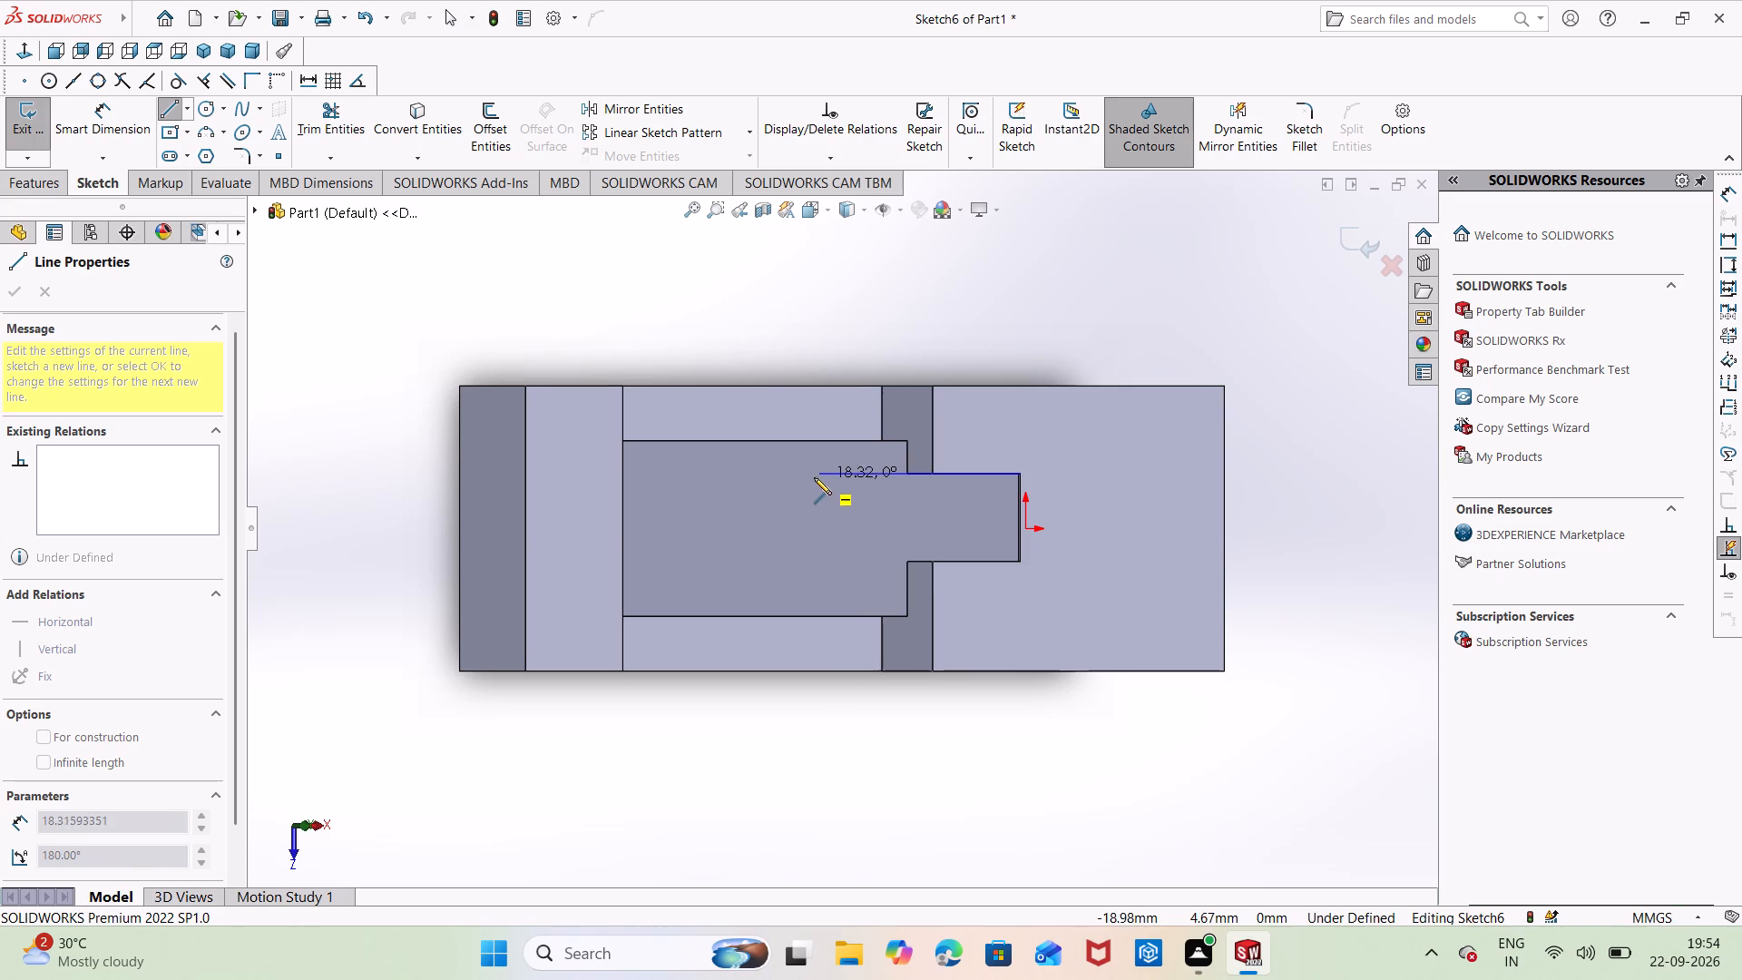
pyautogui.click(788, 479)
pyautogui.click(788, 570)
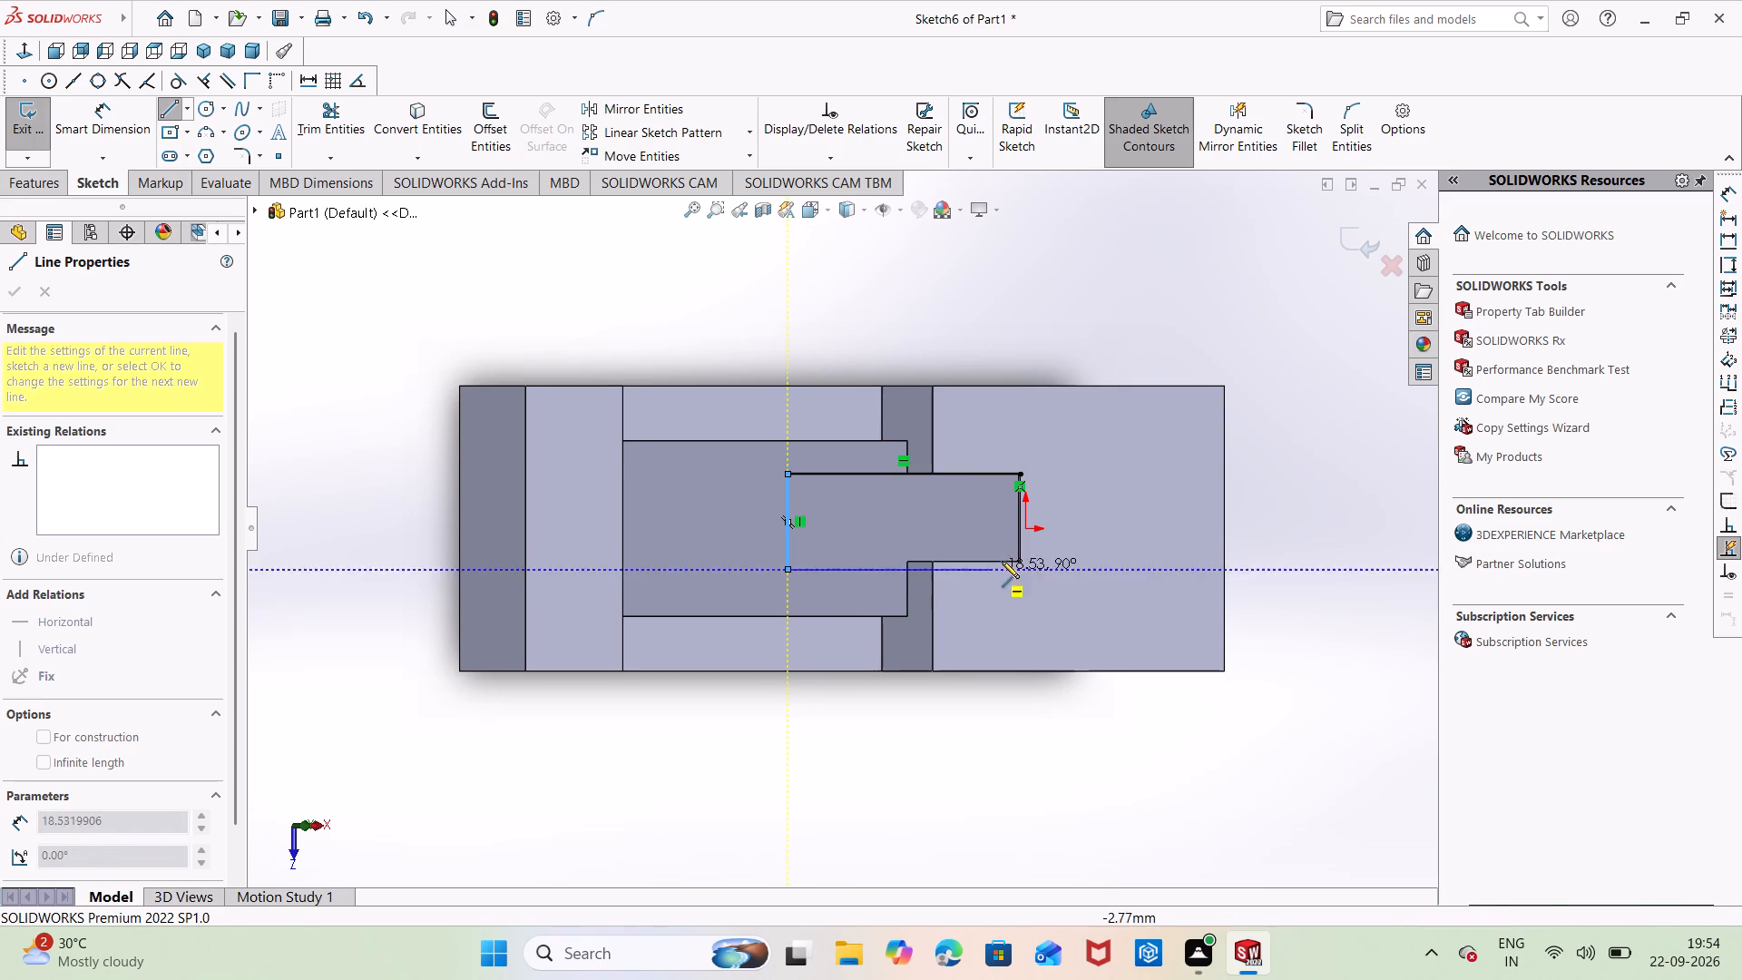
pyautogui.click(1025, 558)
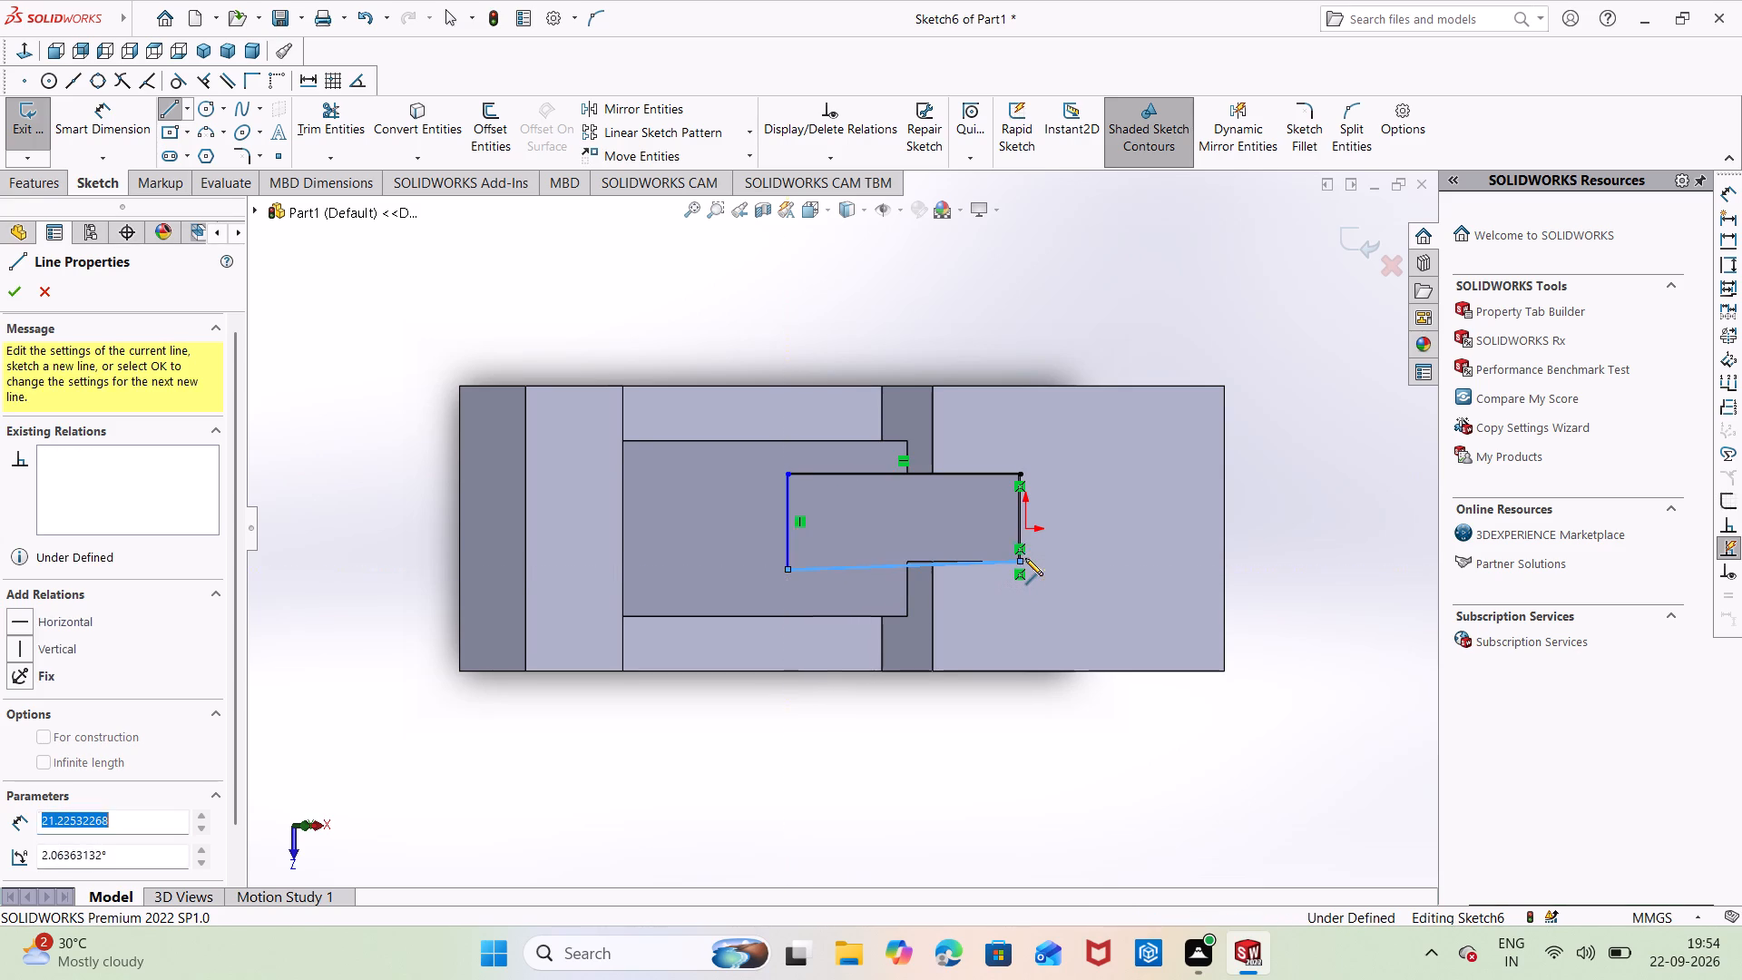
pyautogui.click(1020, 473)
pyautogui.press('Escape')
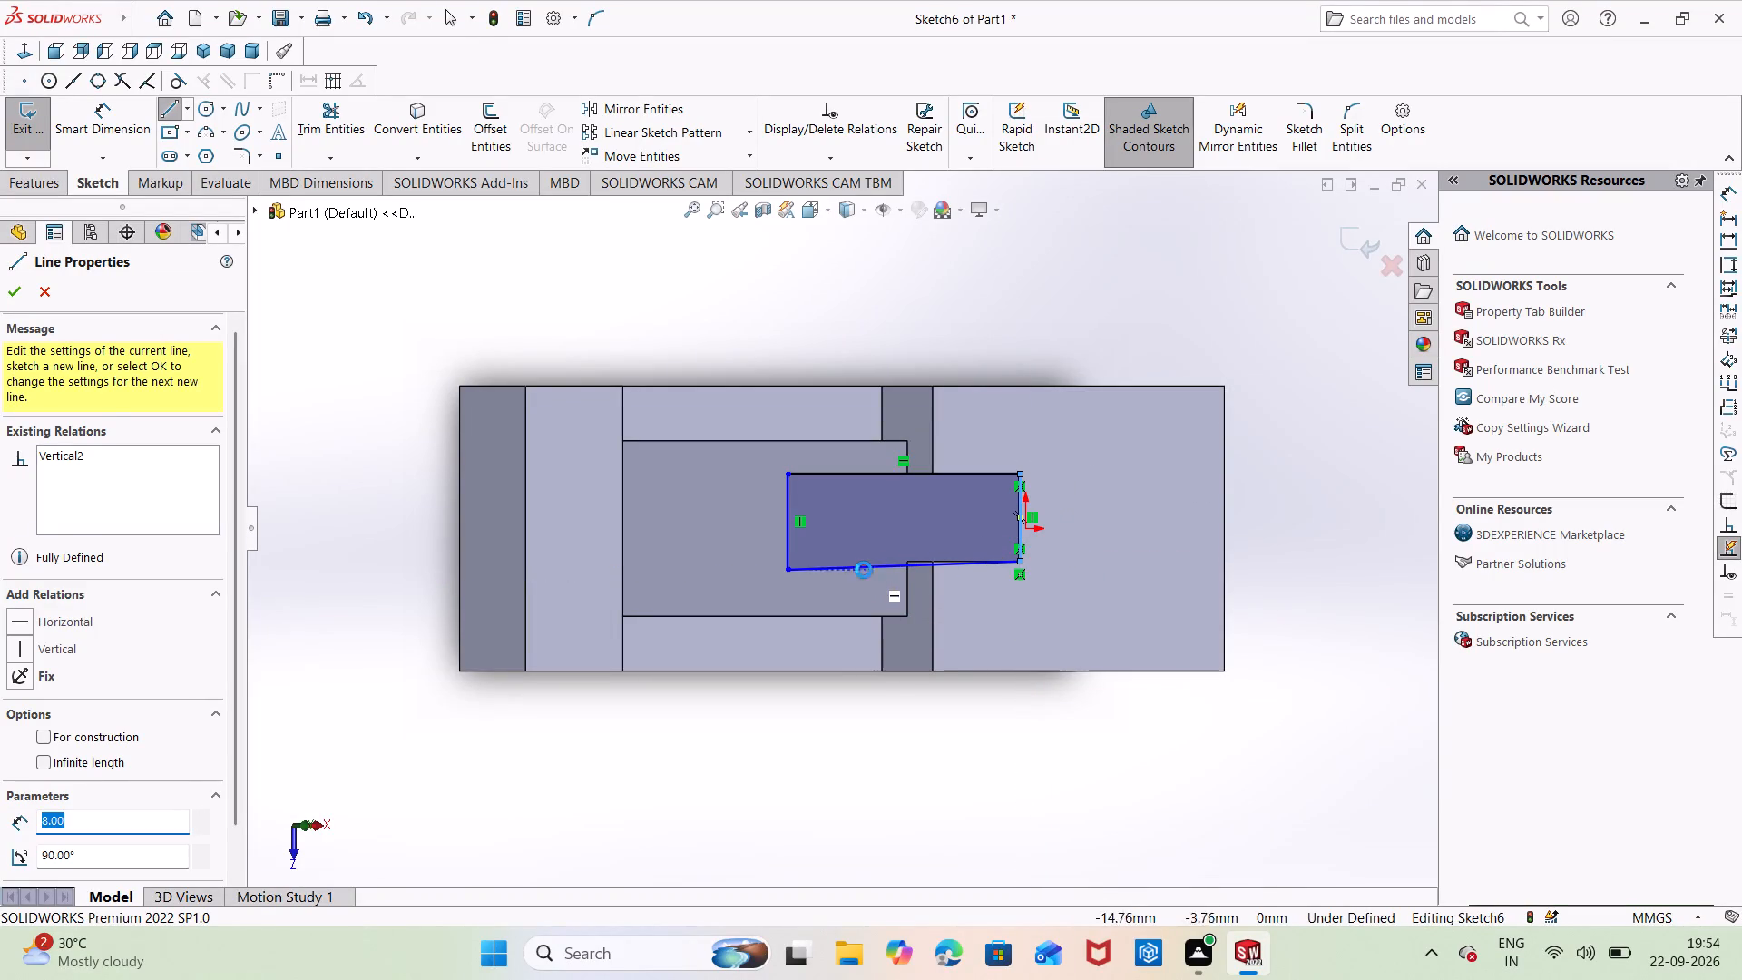
# Make the profile's slanted long side horizontal.
pyautogui.moveTo(864, 572); pyautogui.dragTo(842, 520, button='right')
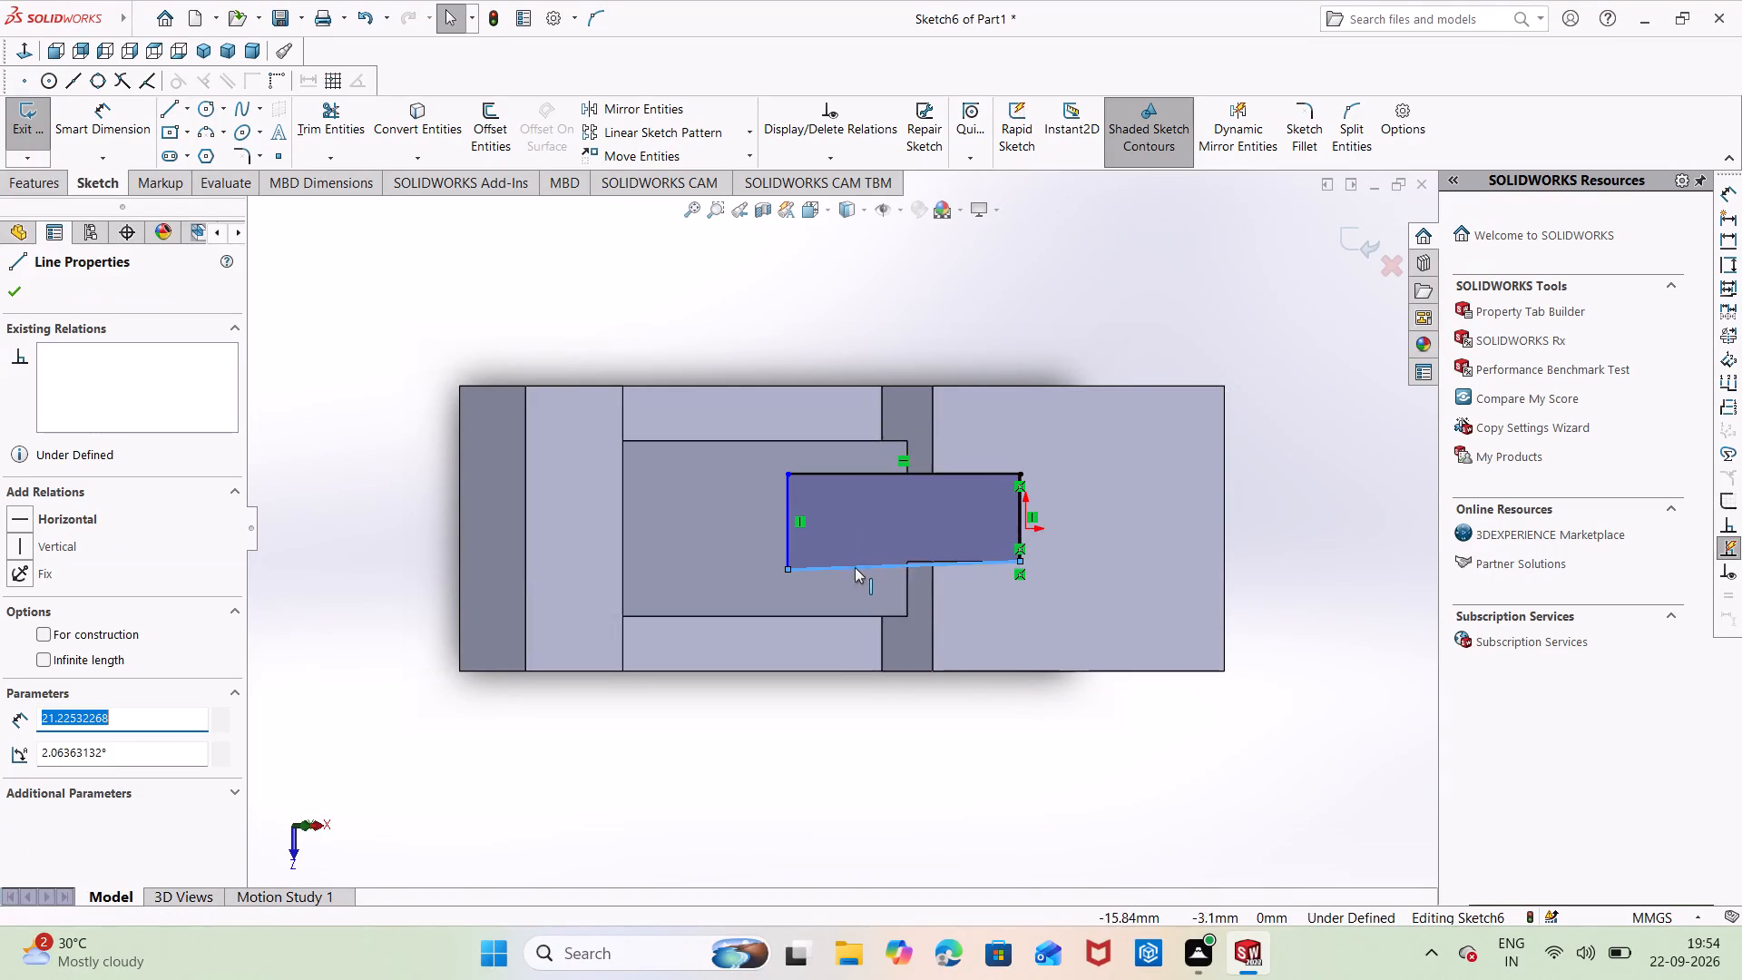
pyautogui.moveTo(861, 579); pyautogui.dragTo(851, 537)
pyautogui.press('Escape')
pyautogui.rightClick(853, 563)
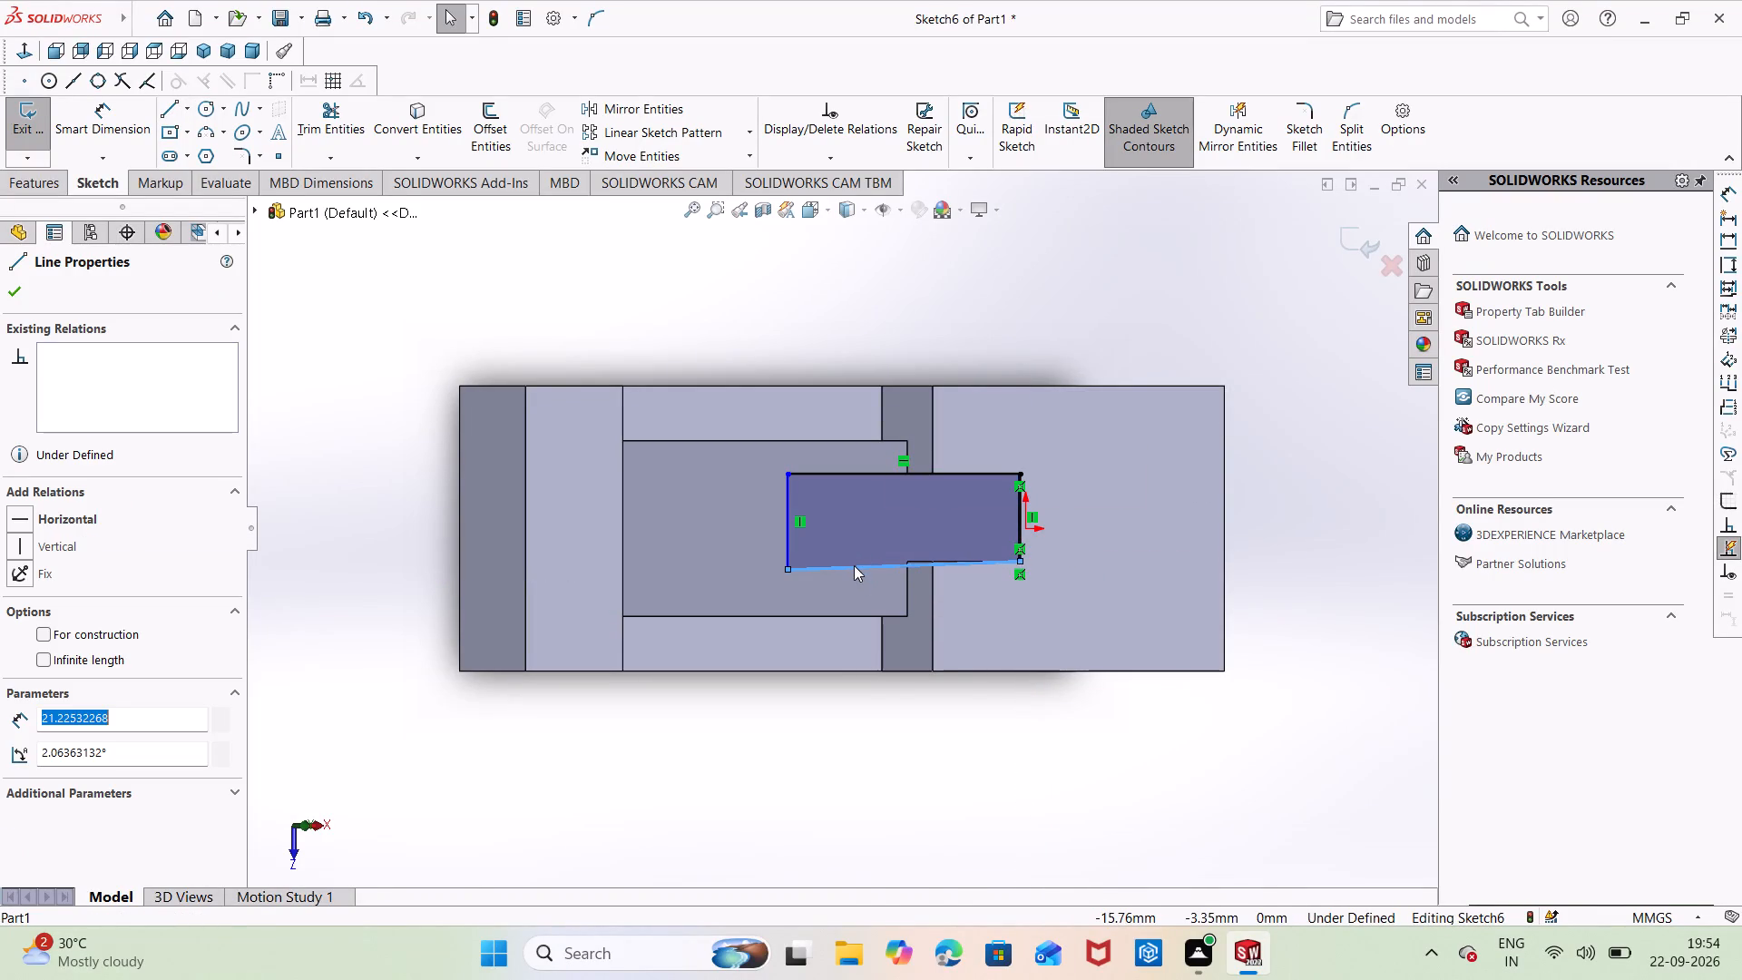
pyautogui.click(875, 511)
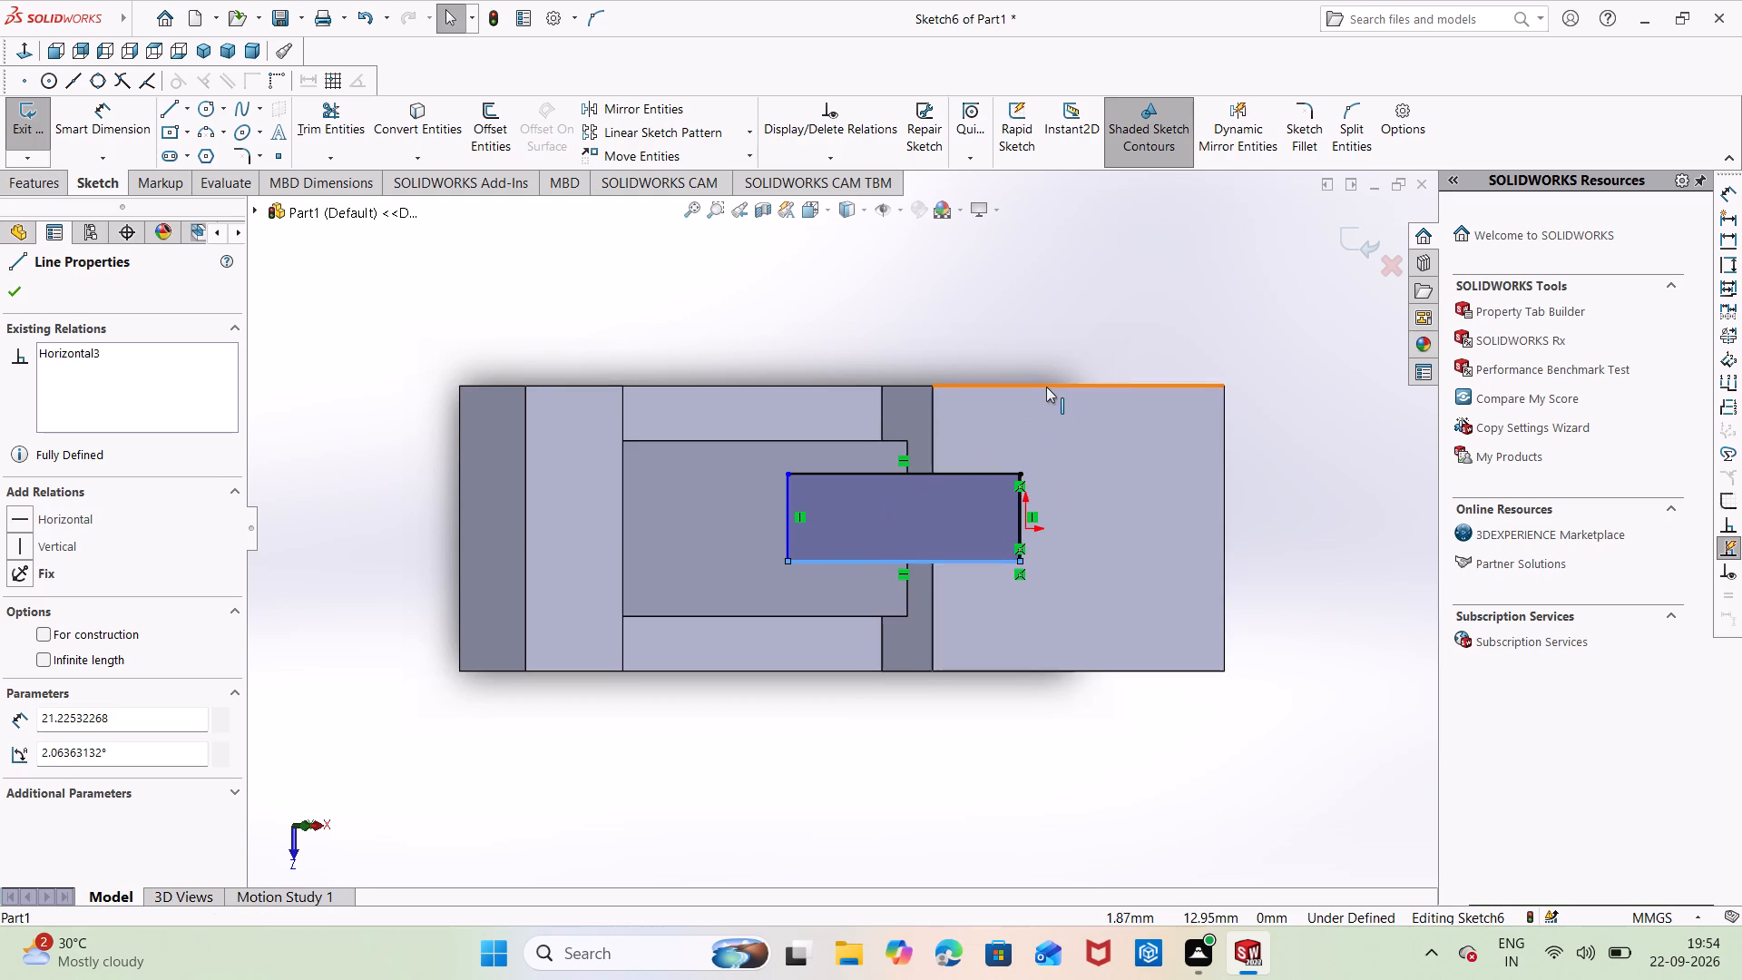
pyautogui.press('Escape')
# Dimension the profile's length between its two end corners as 24 mm.
pyautogui.moveTo(1256, 393); pyautogui.dragTo(1203, 321, button='right')
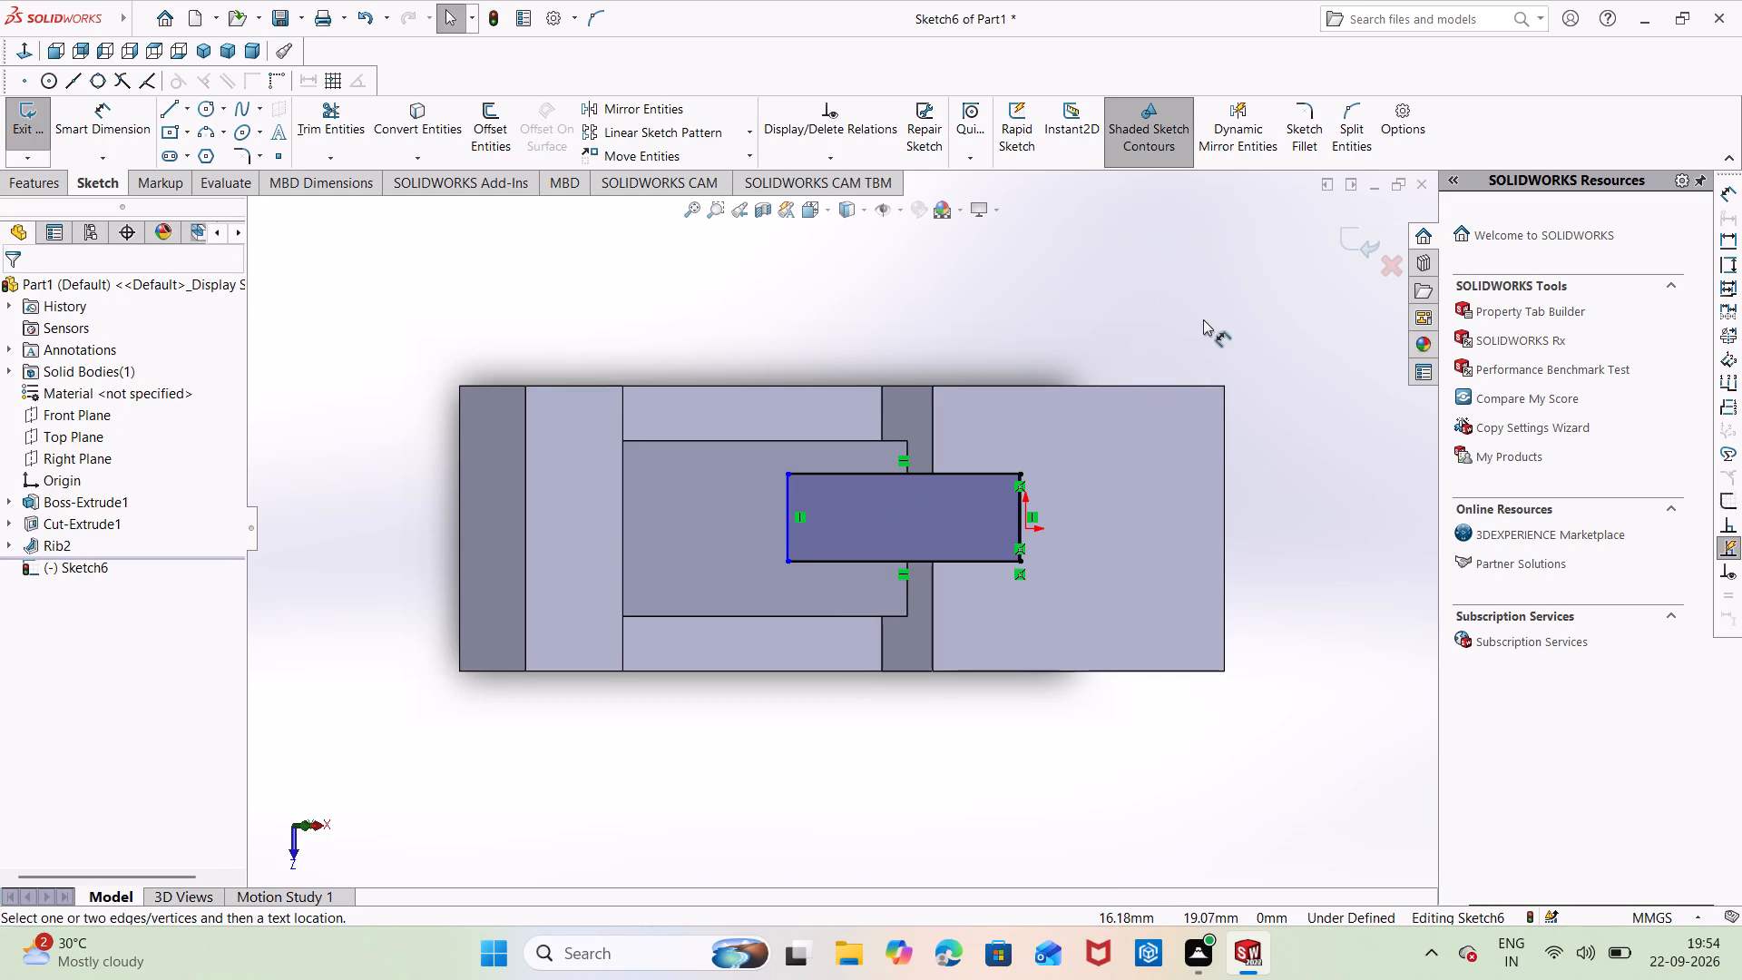
pyautogui.click(782, 563)
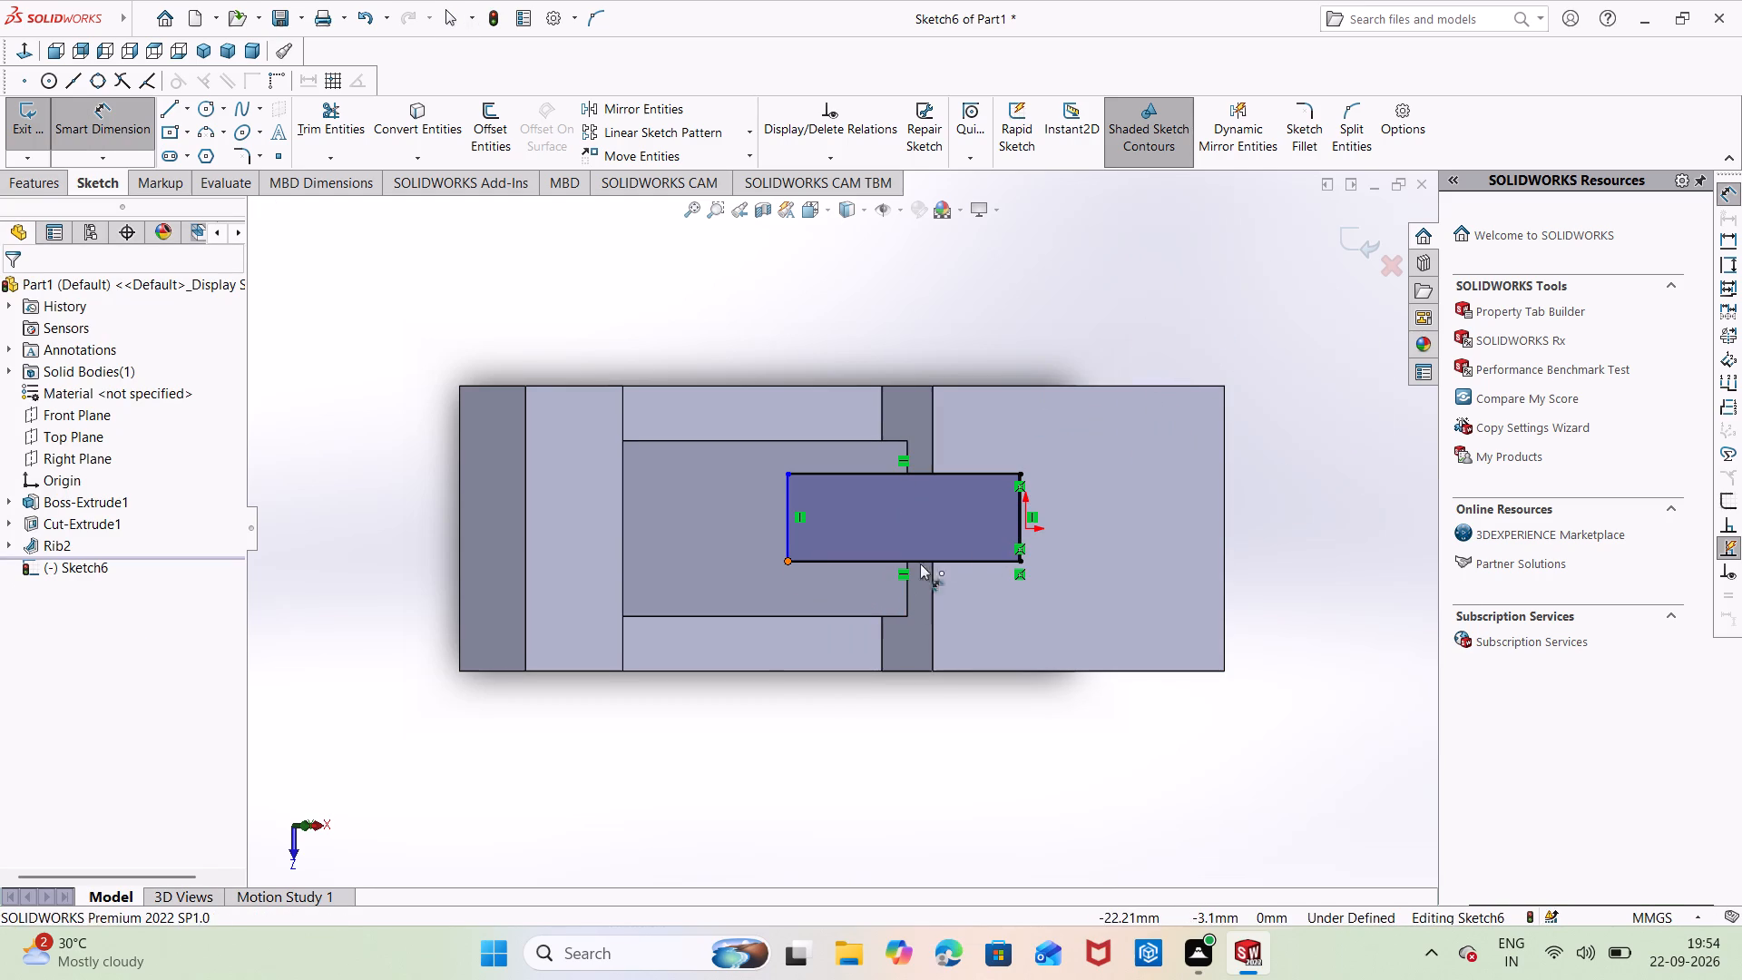
pyautogui.click(1020, 561)
pyautogui.click(944, 645)
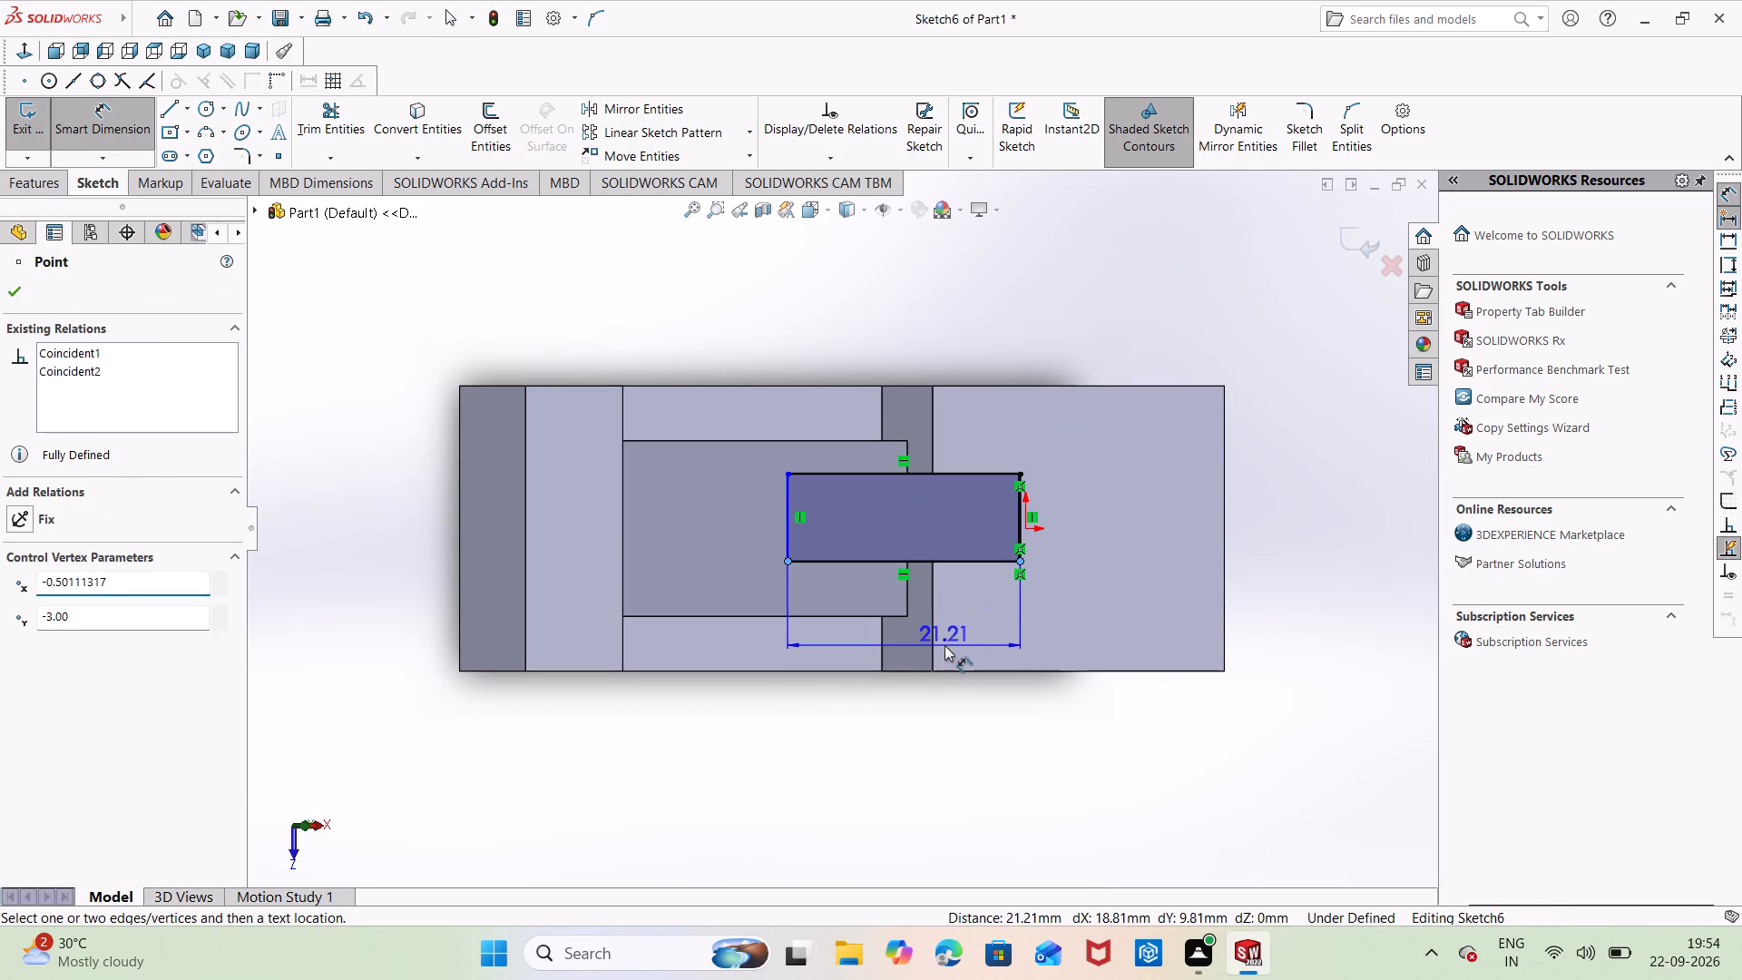
pyautogui.press('BackSpace')
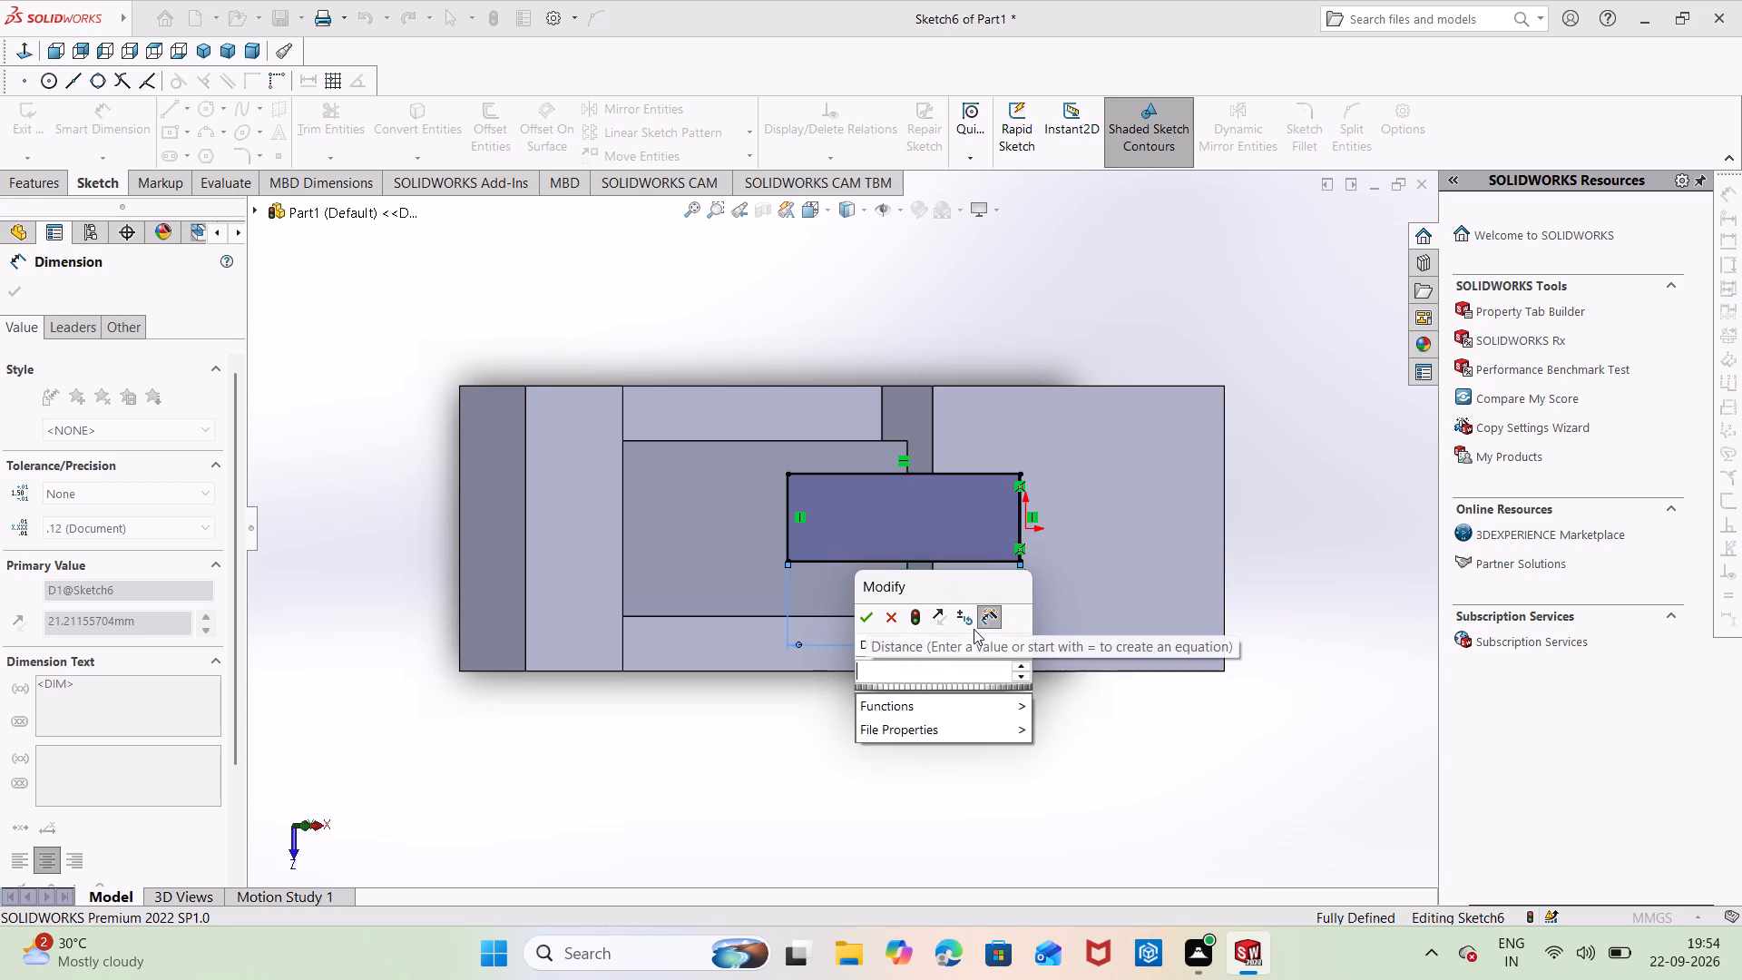
pyautogui.write('24')
pyautogui.press('Return')
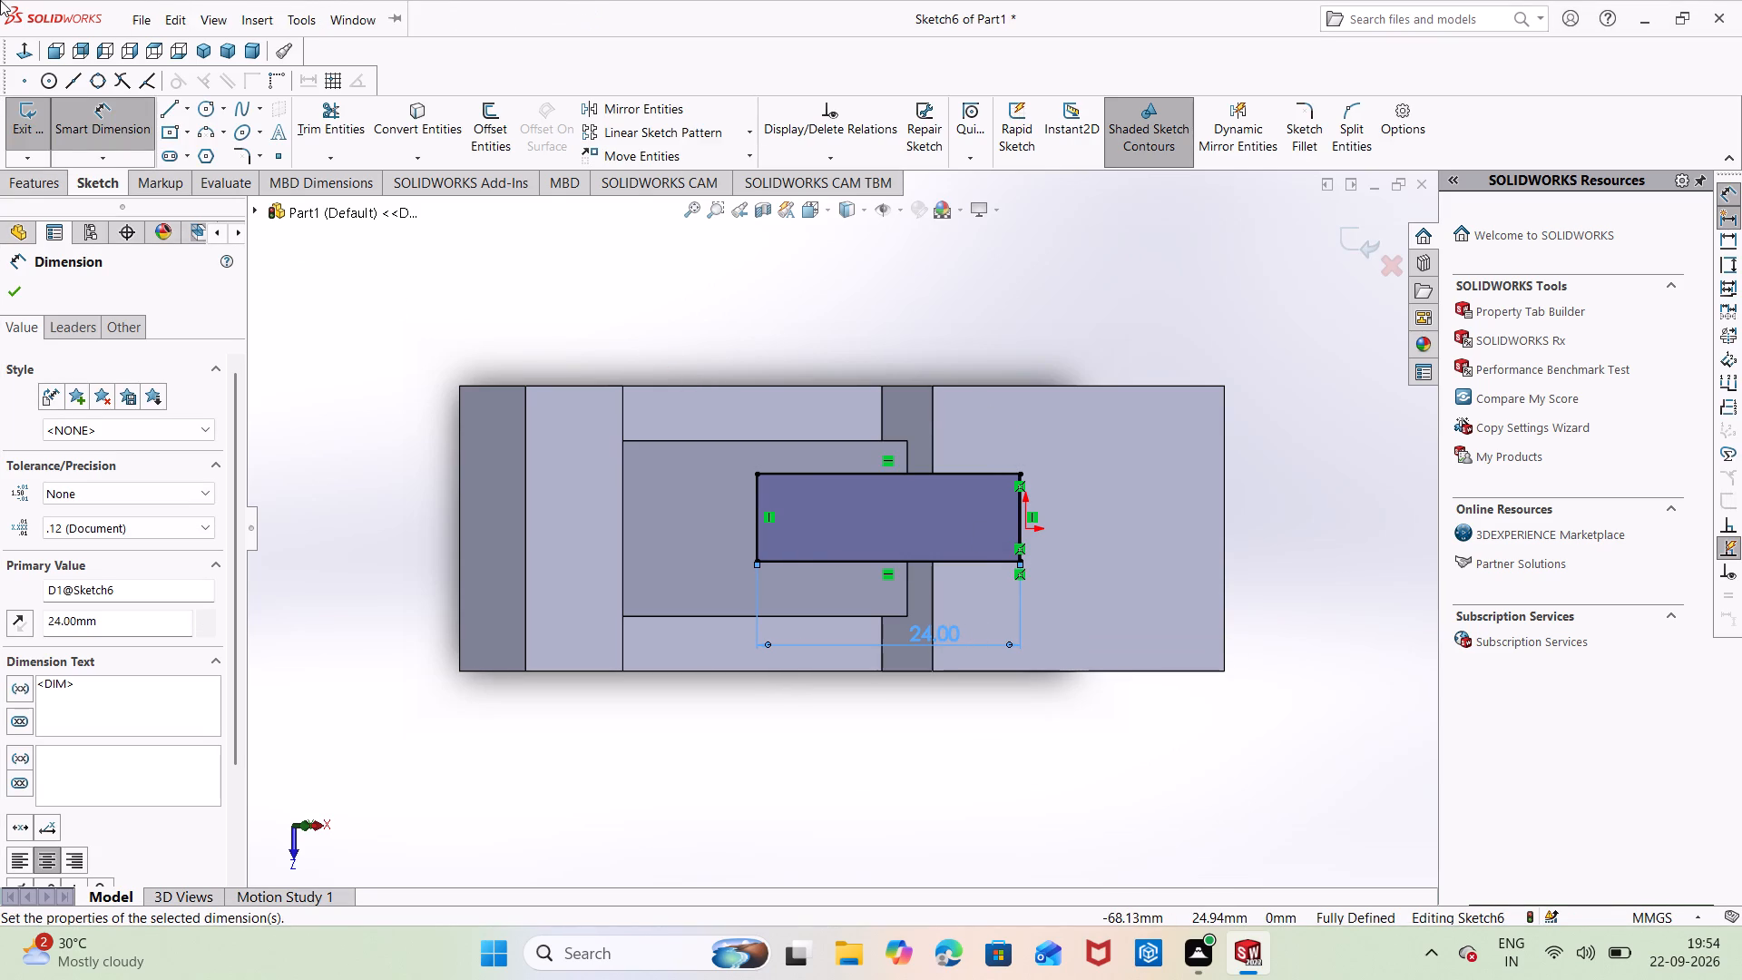
# Cut-extrude the rectangular profile through the rib and base, using the Mid Plane condition with a 68 mm depth.
pyautogui.click(41, 190)
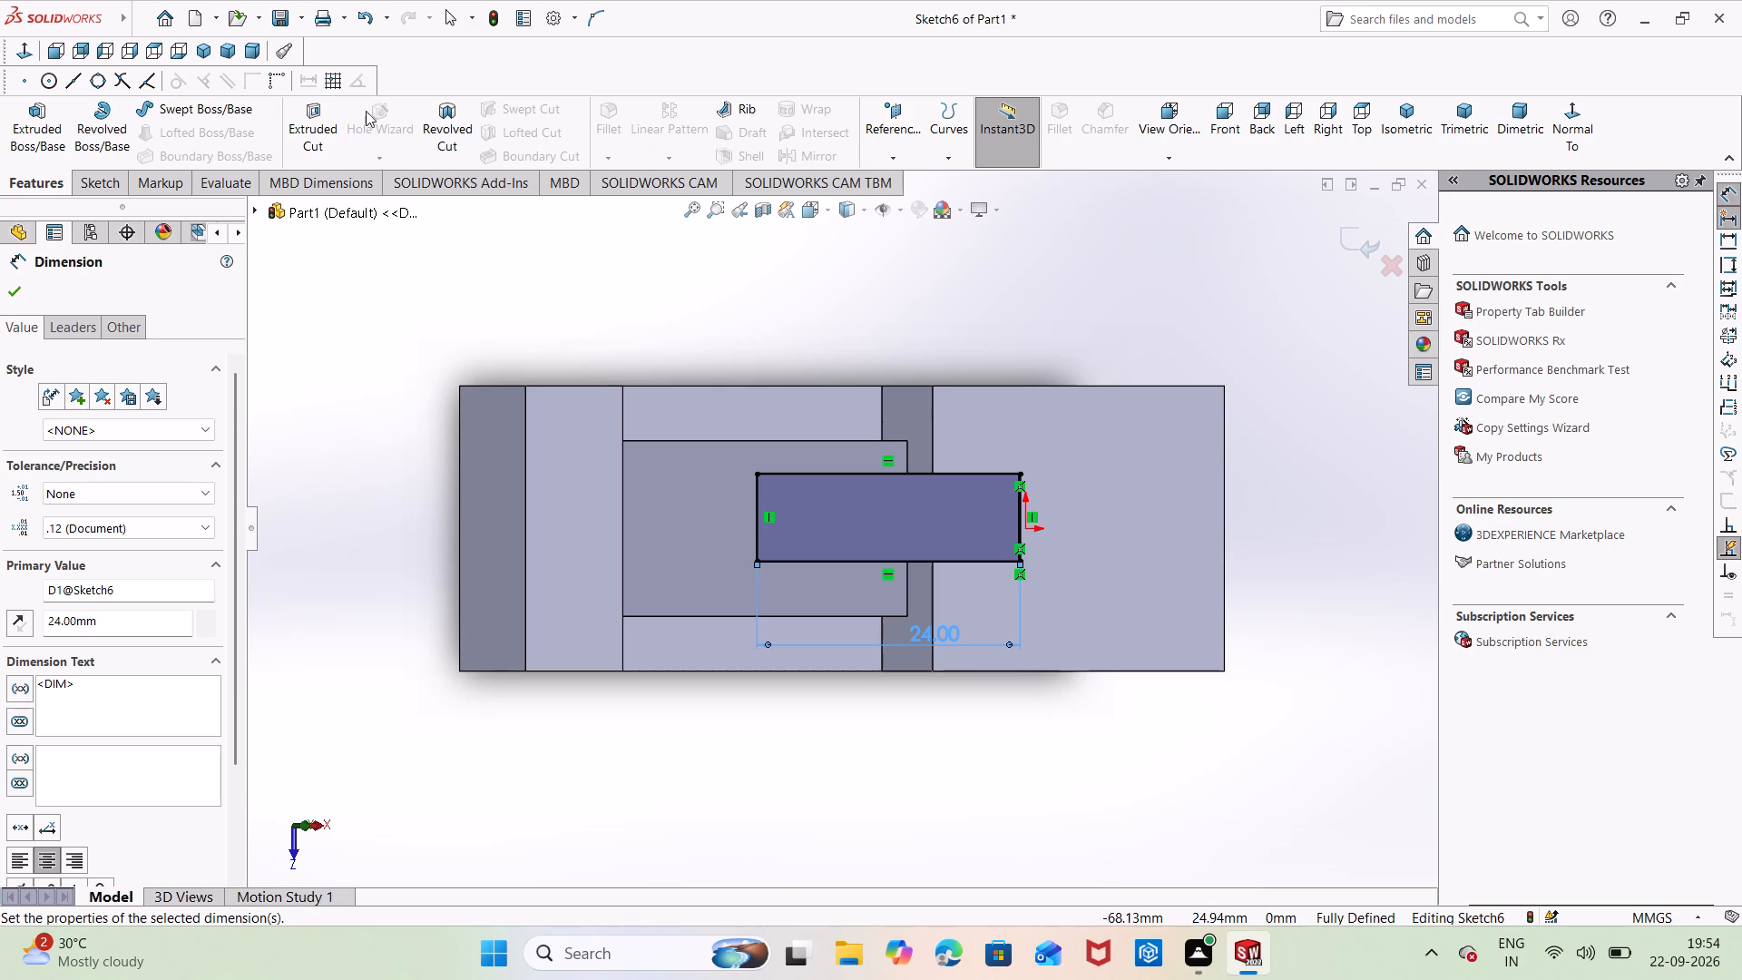
pyautogui.click(319, 124)
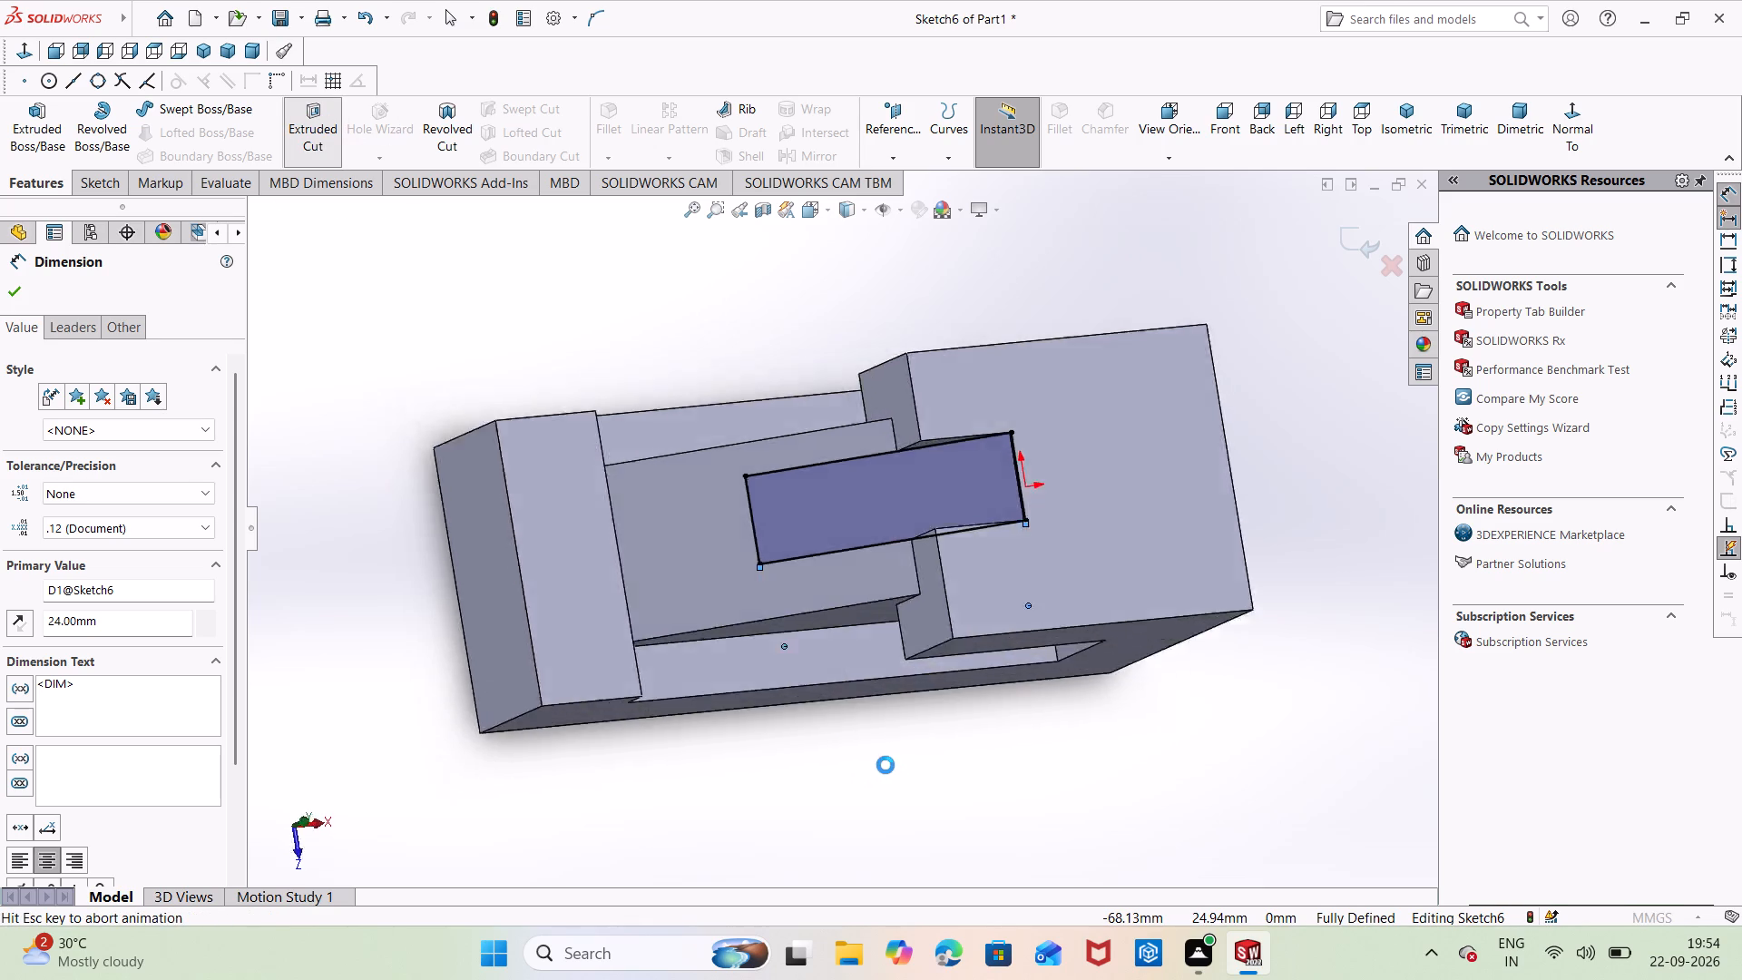
pyautogui.moveTo(887, 765); pyautogui.dragTo(872, 685, button='middle')
pyautogui.moveTo(949, 761); pyautogui.dragTo(900, 692, button='middle')
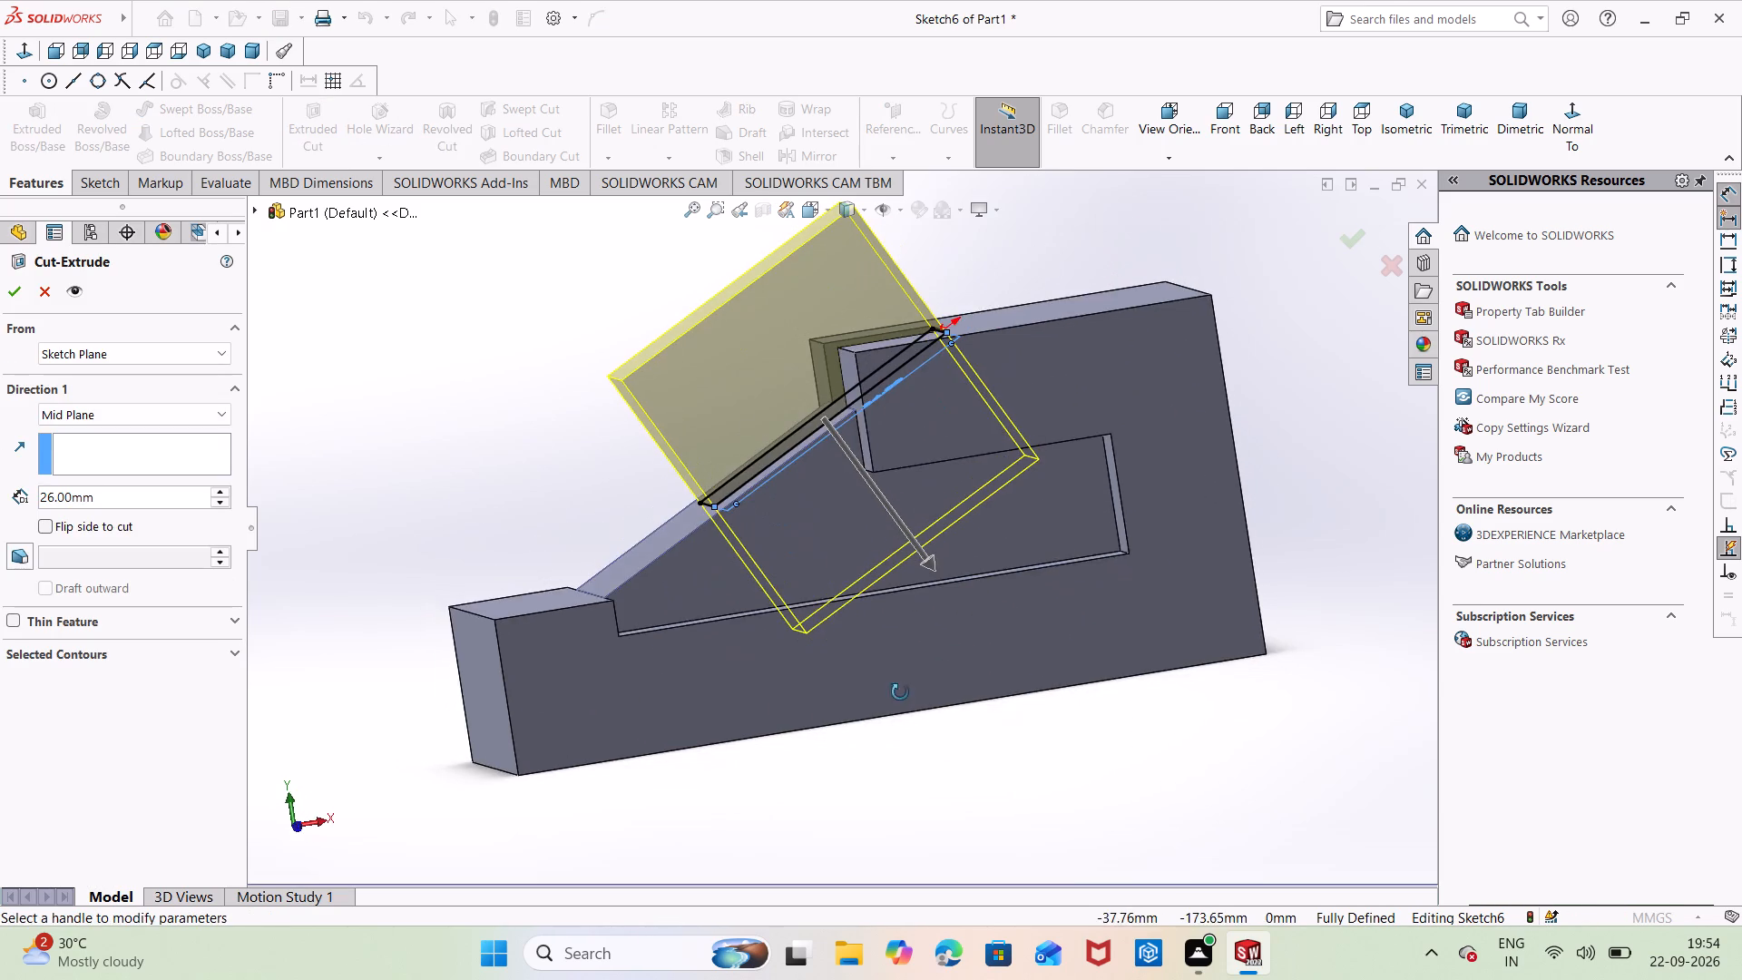
pyautogui.moveTo(900, 692); pyautogui.dragTo(892, 678, button='middle')
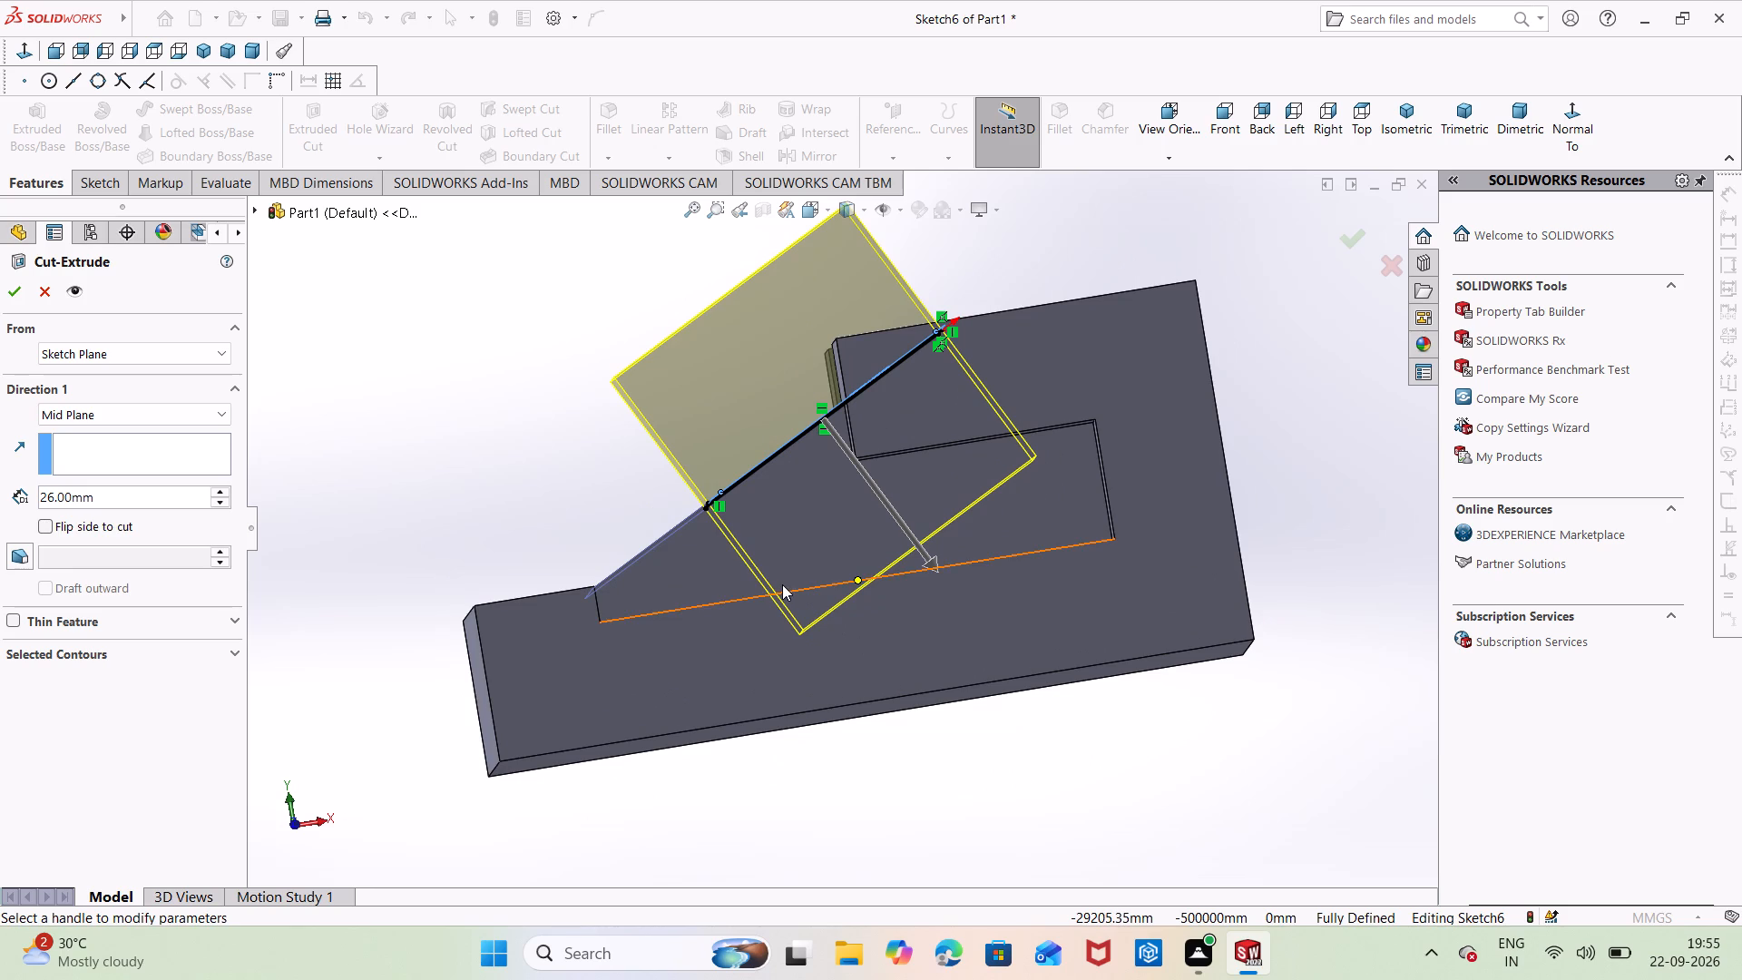
pyautogui.moveTo(929, 559); pyautogui.dragTo(941, 566)
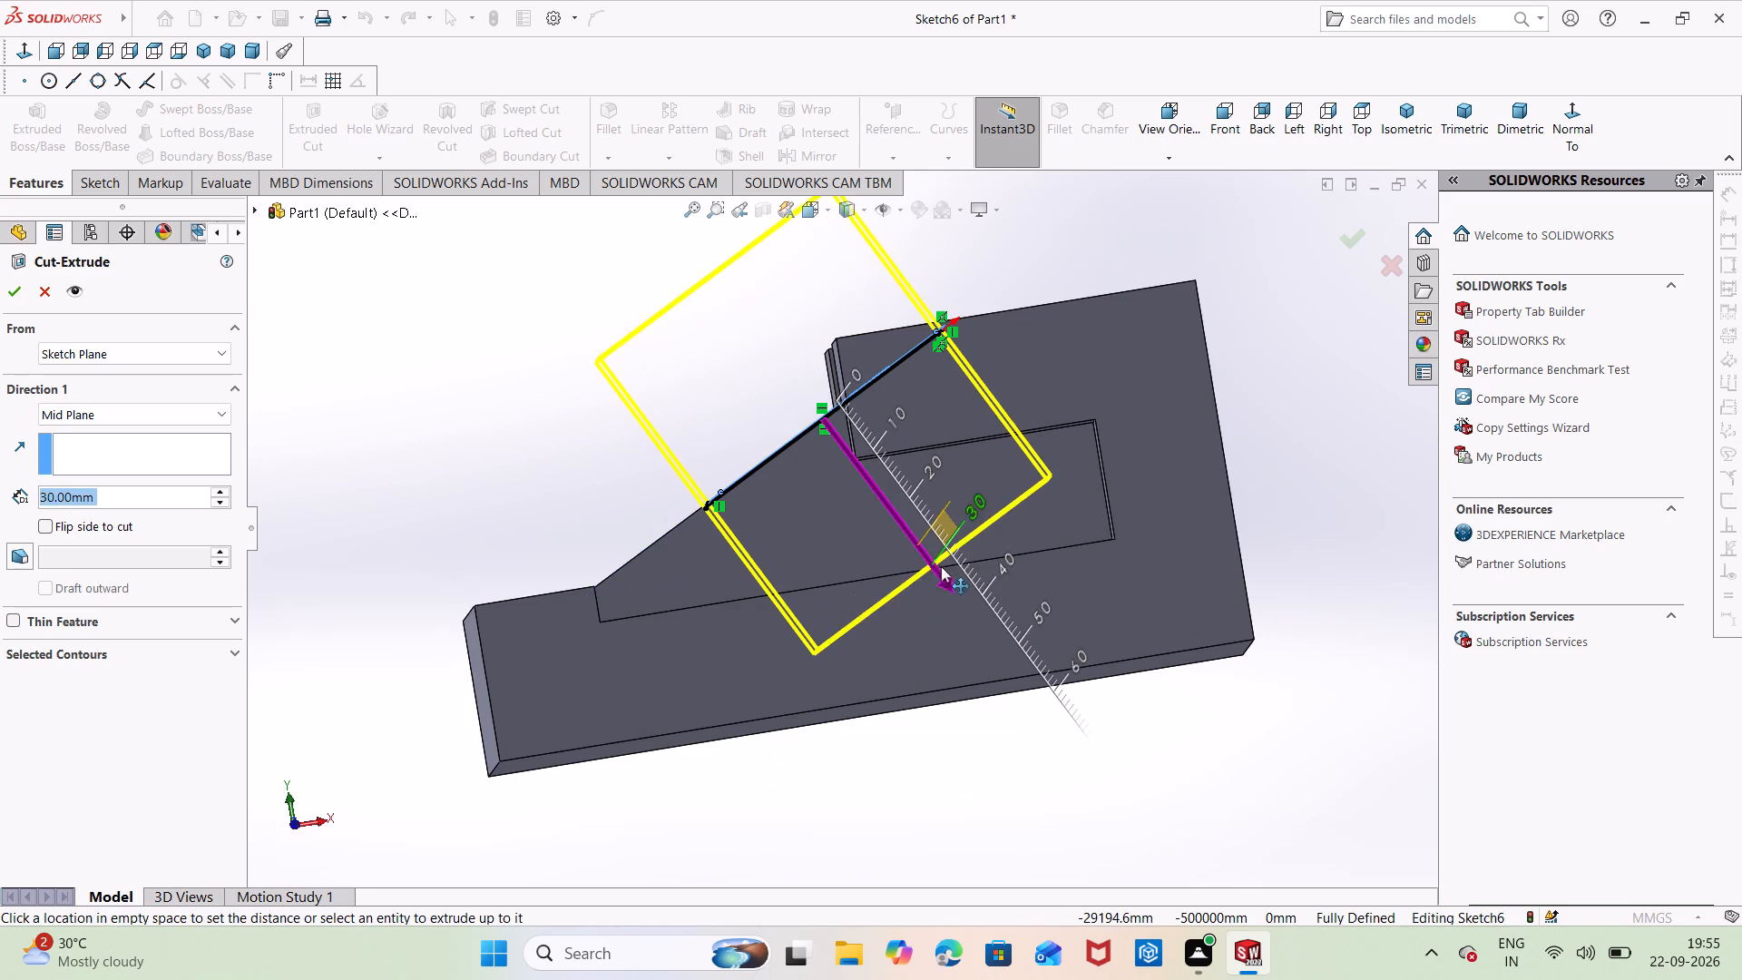
pyautogui.moveTo(941, 566); pyautogui.dragTo(1079, 708)
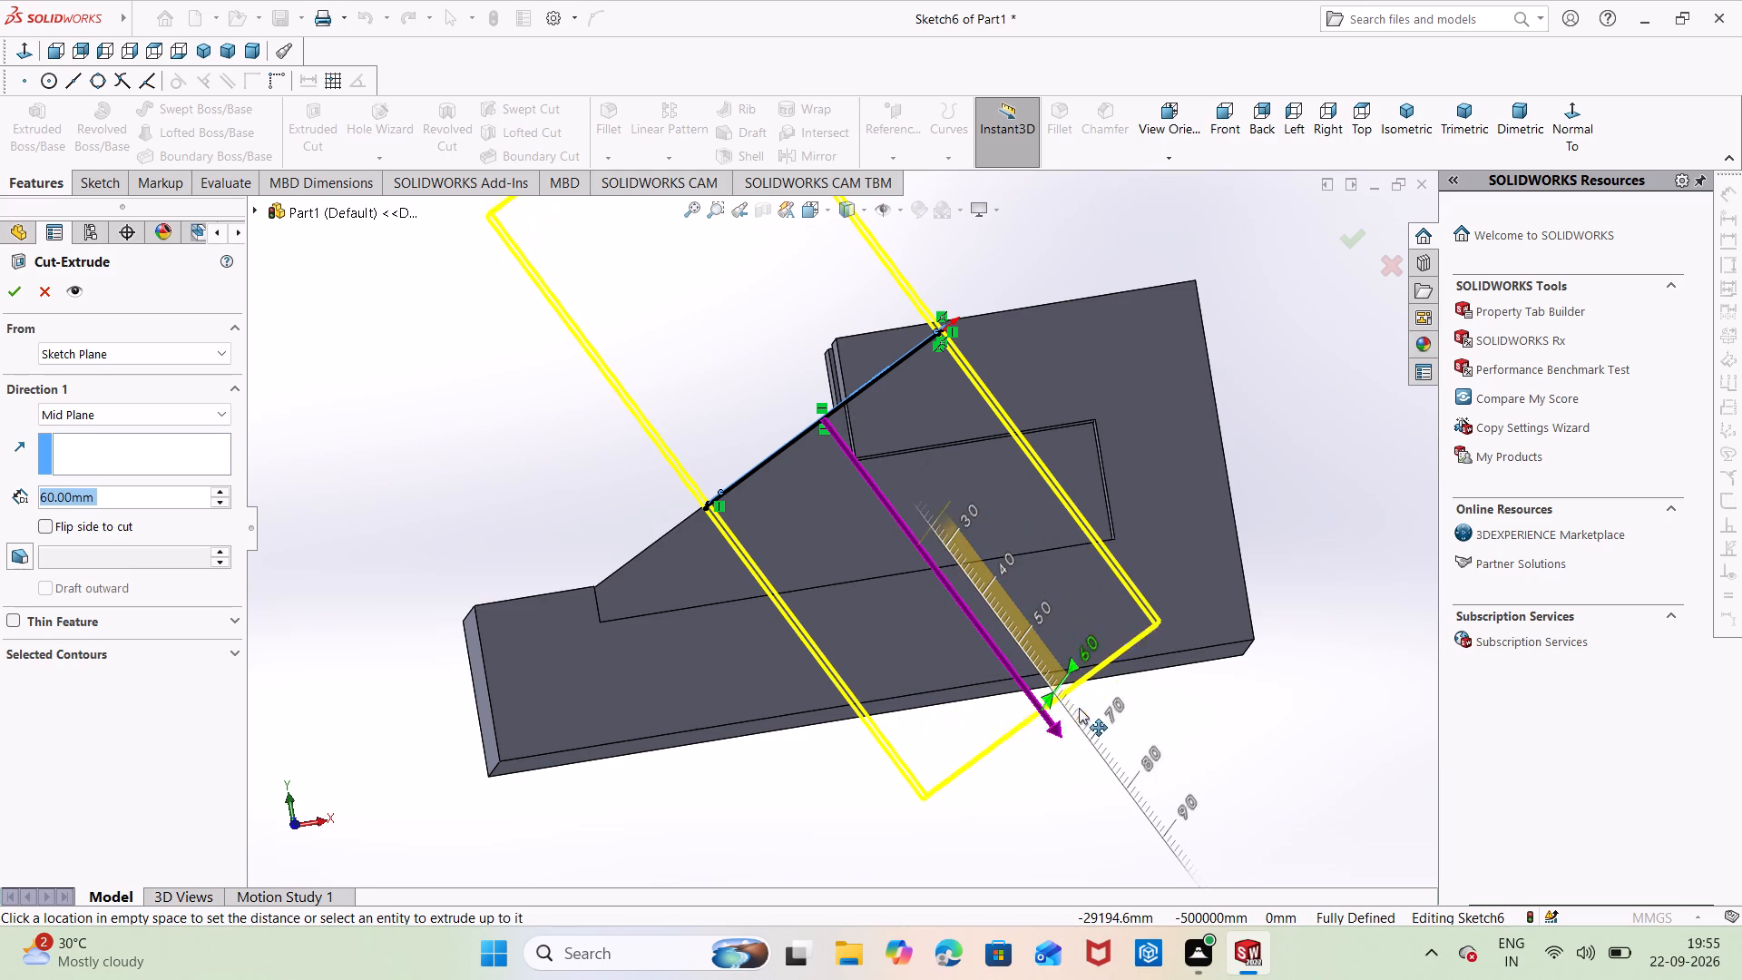
pyautogui.moveTo(1079, 708); pyautogui.dragTo(1104, 716)
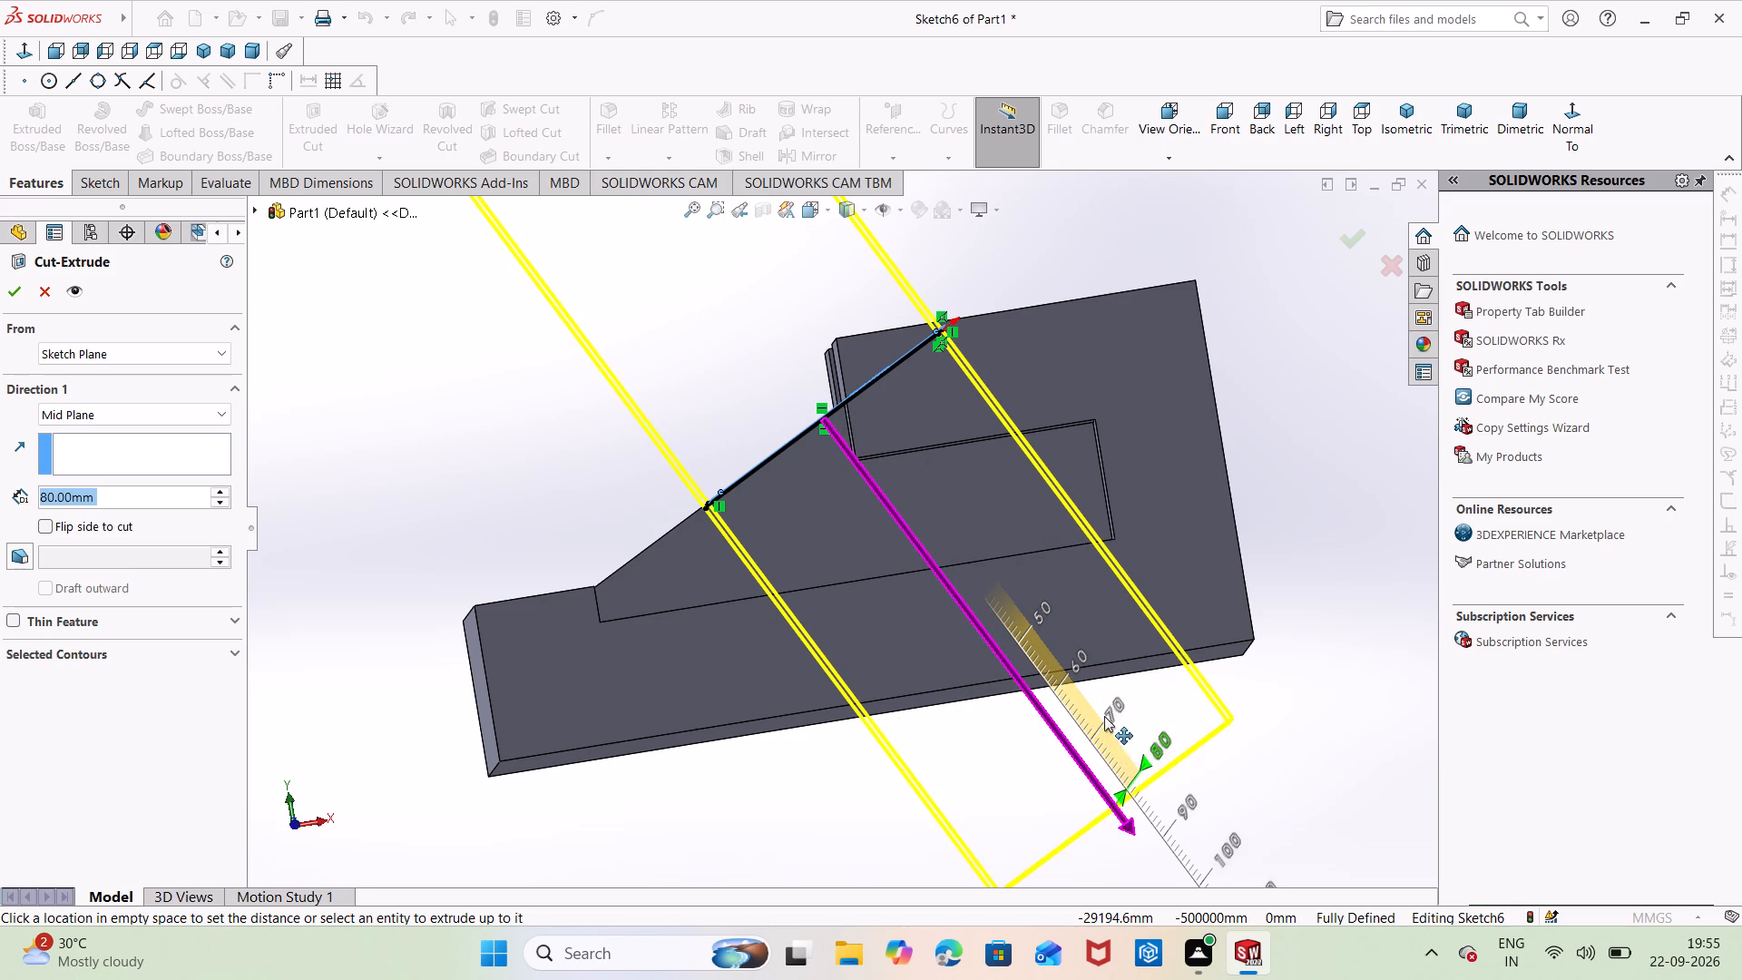
pyautogui.moveTo(1104, 716); pyautogui.dragTo(1101, 707)
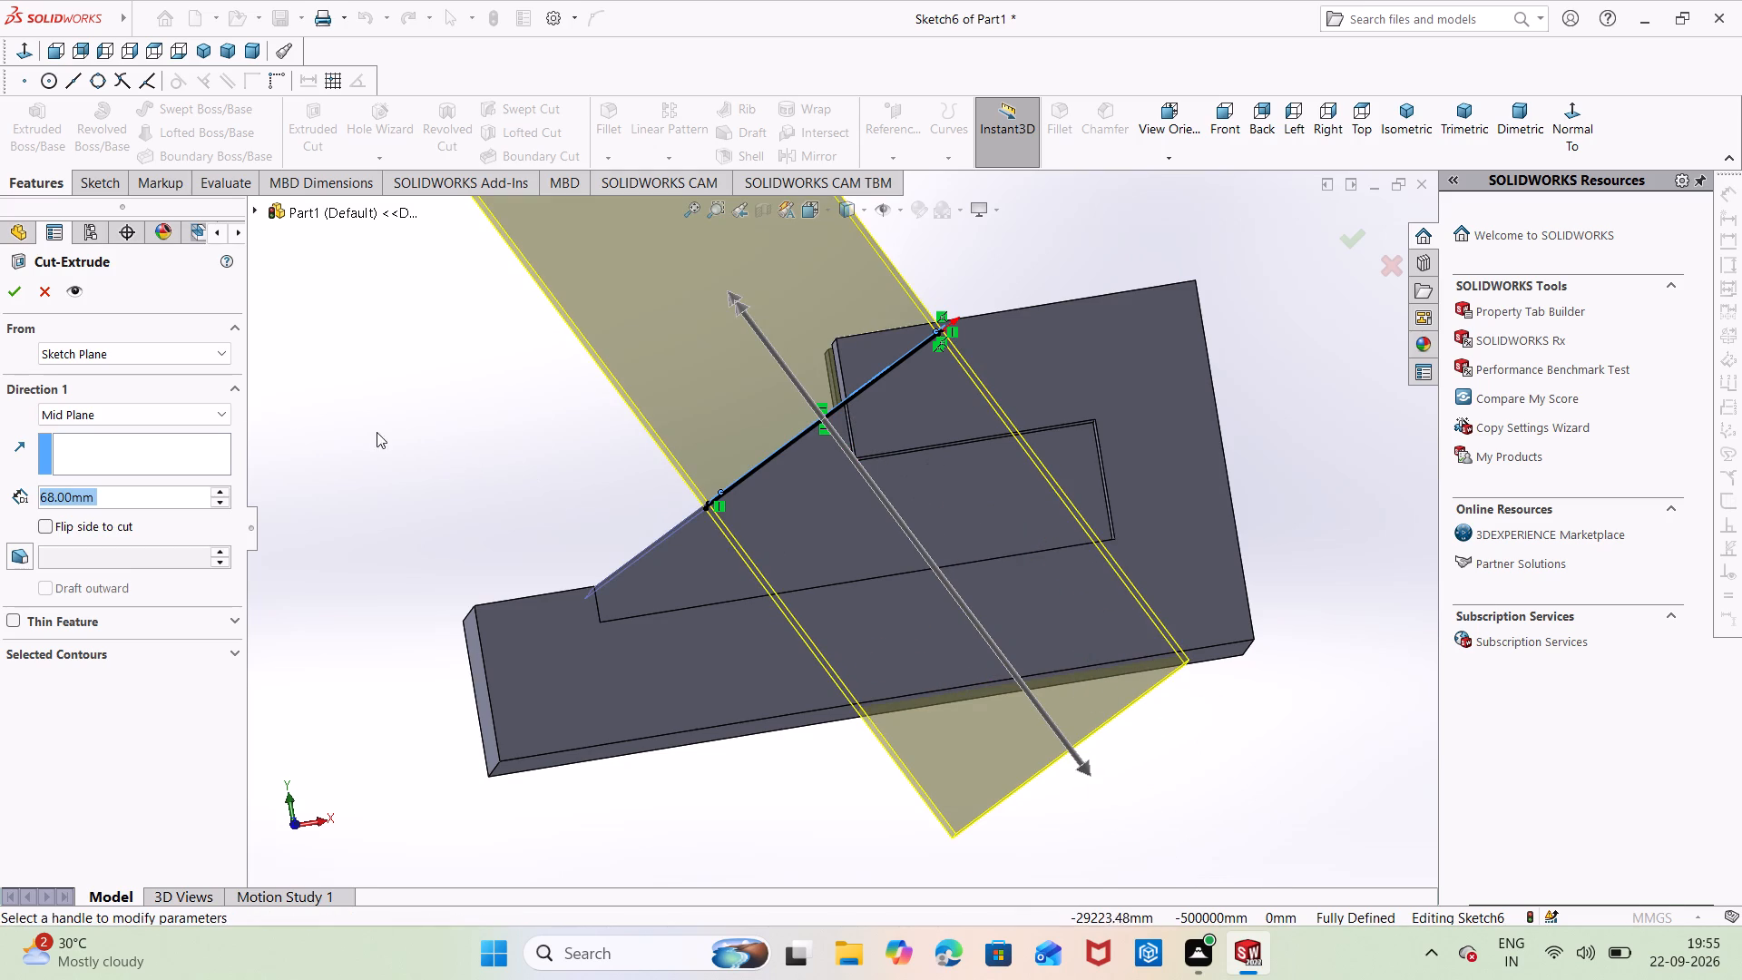
pyautogui.click(18, 285)
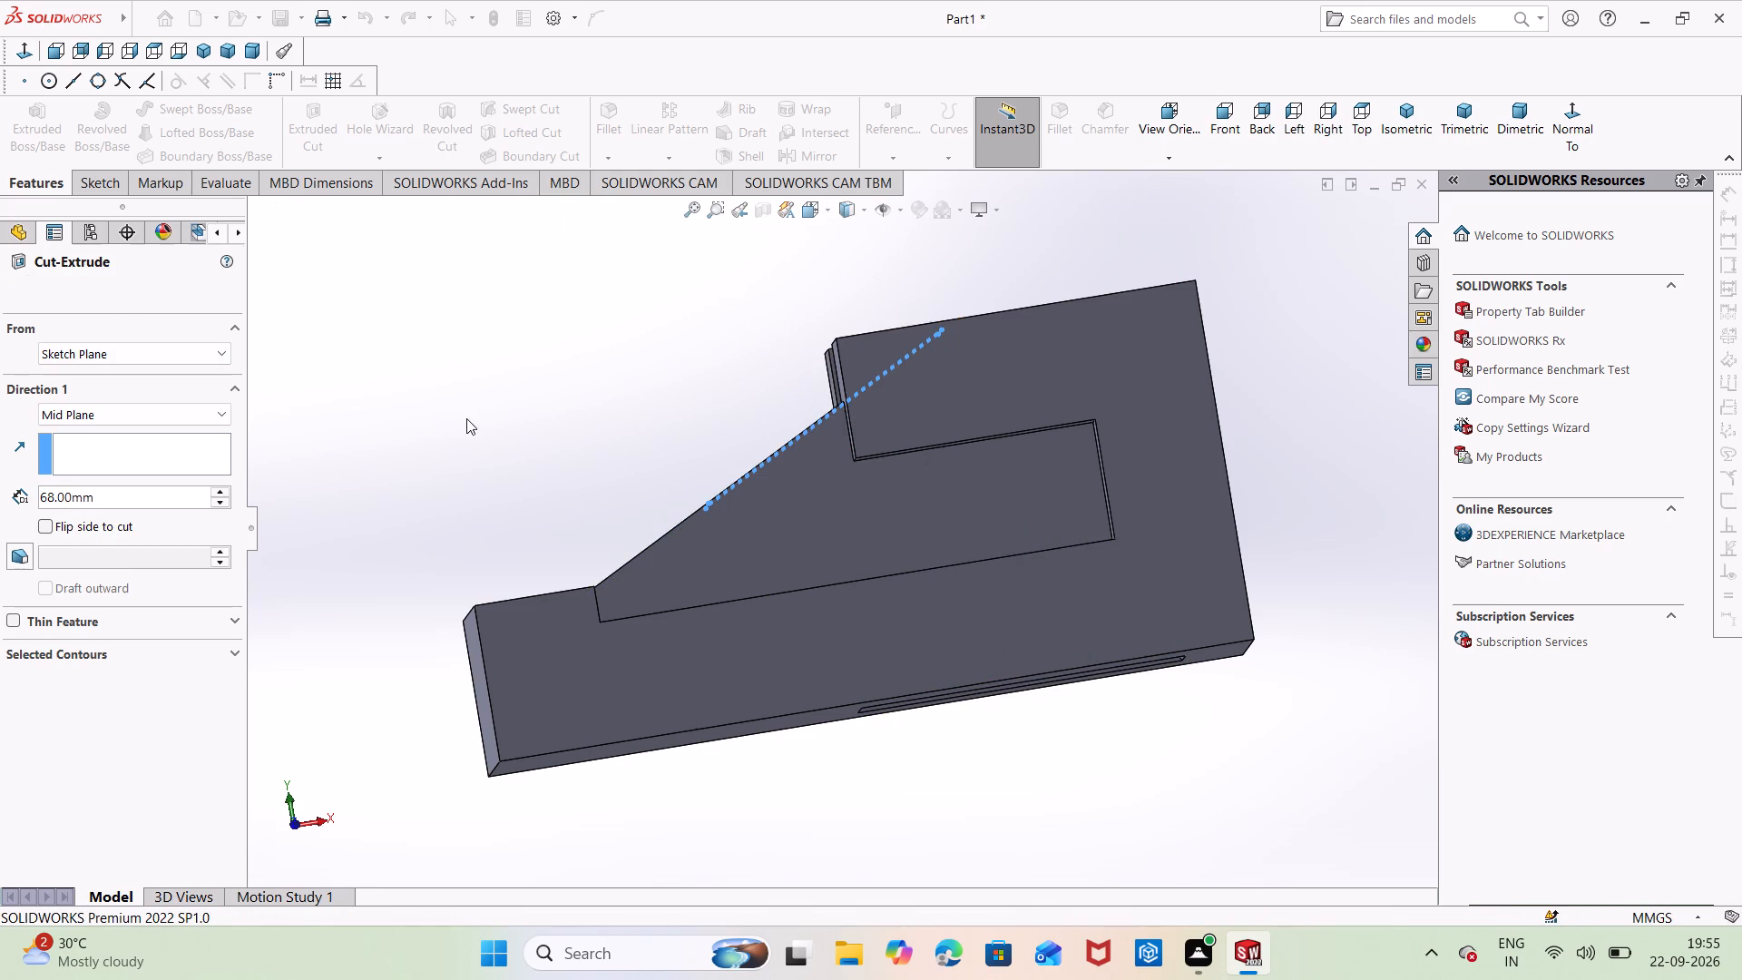
pyautogui.click(469, 419)
# Examine the slot cut through the rib and base from all around and in the front, back and left views.
pyautogui.moveTo(596, 437); pyautogui.dragTo(748, 702, button='middle')
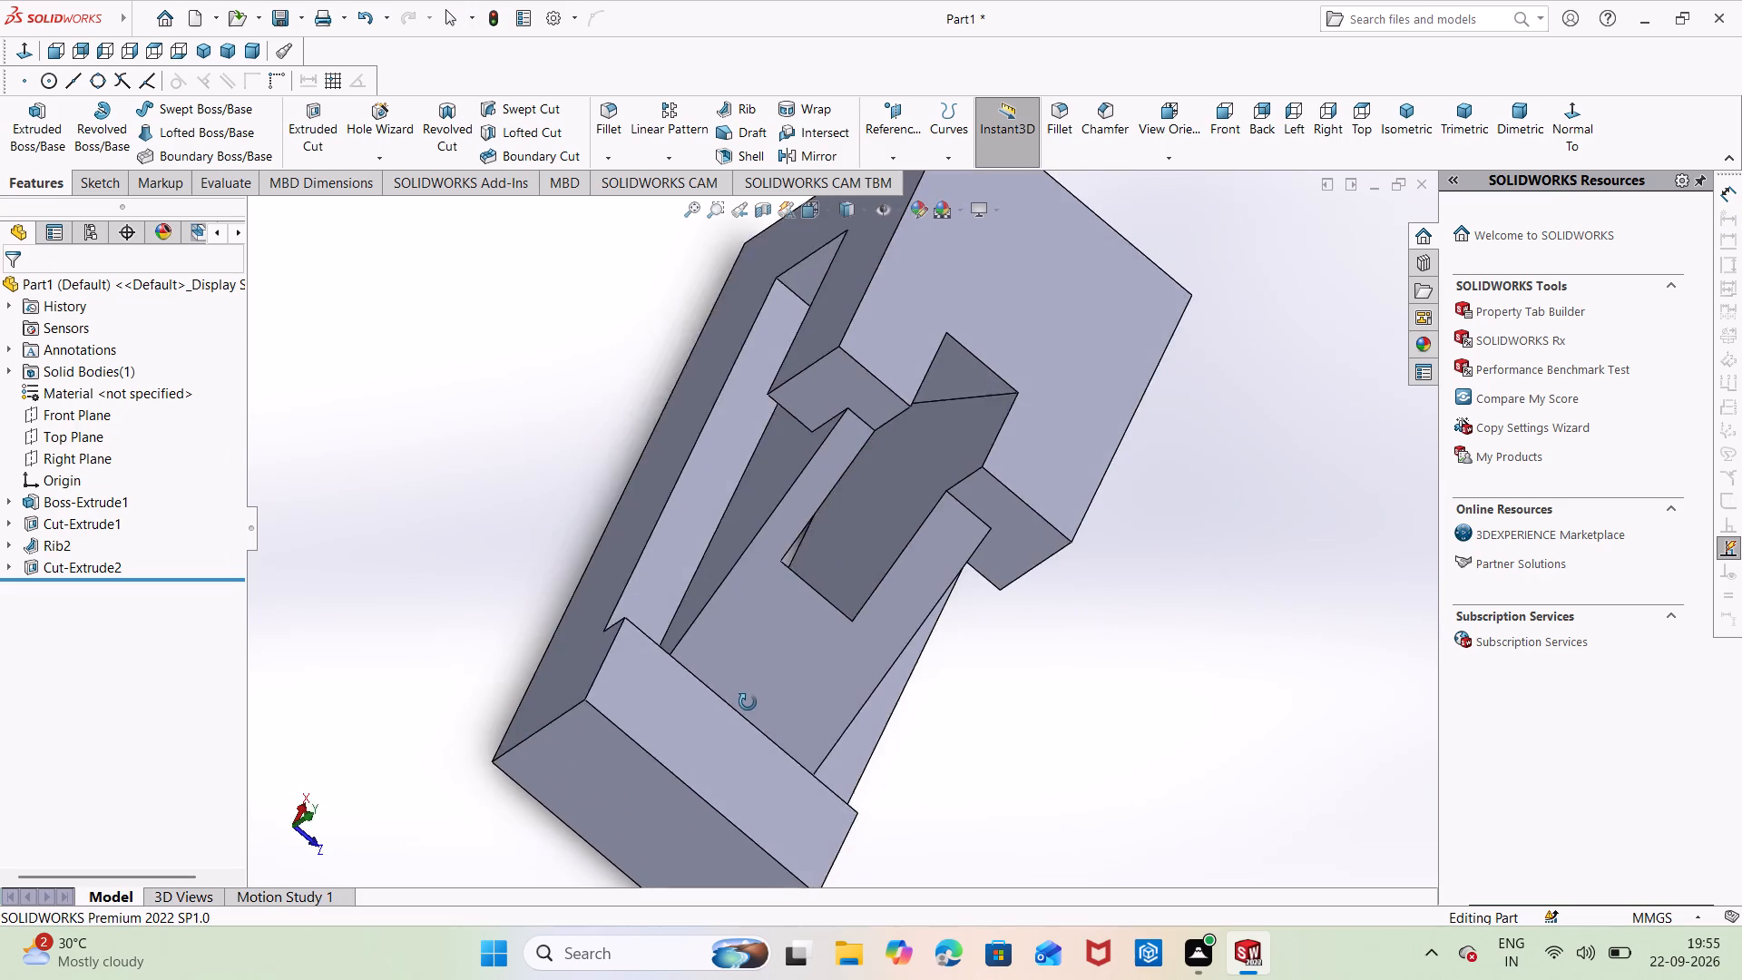
pyautogui.moveTo(748, 702); pyautogui.dragTo(703, 599, button='middle')
pyautogui.moveTo(1023, 687); pyautogui.dragTo(792, 385, button='middle')
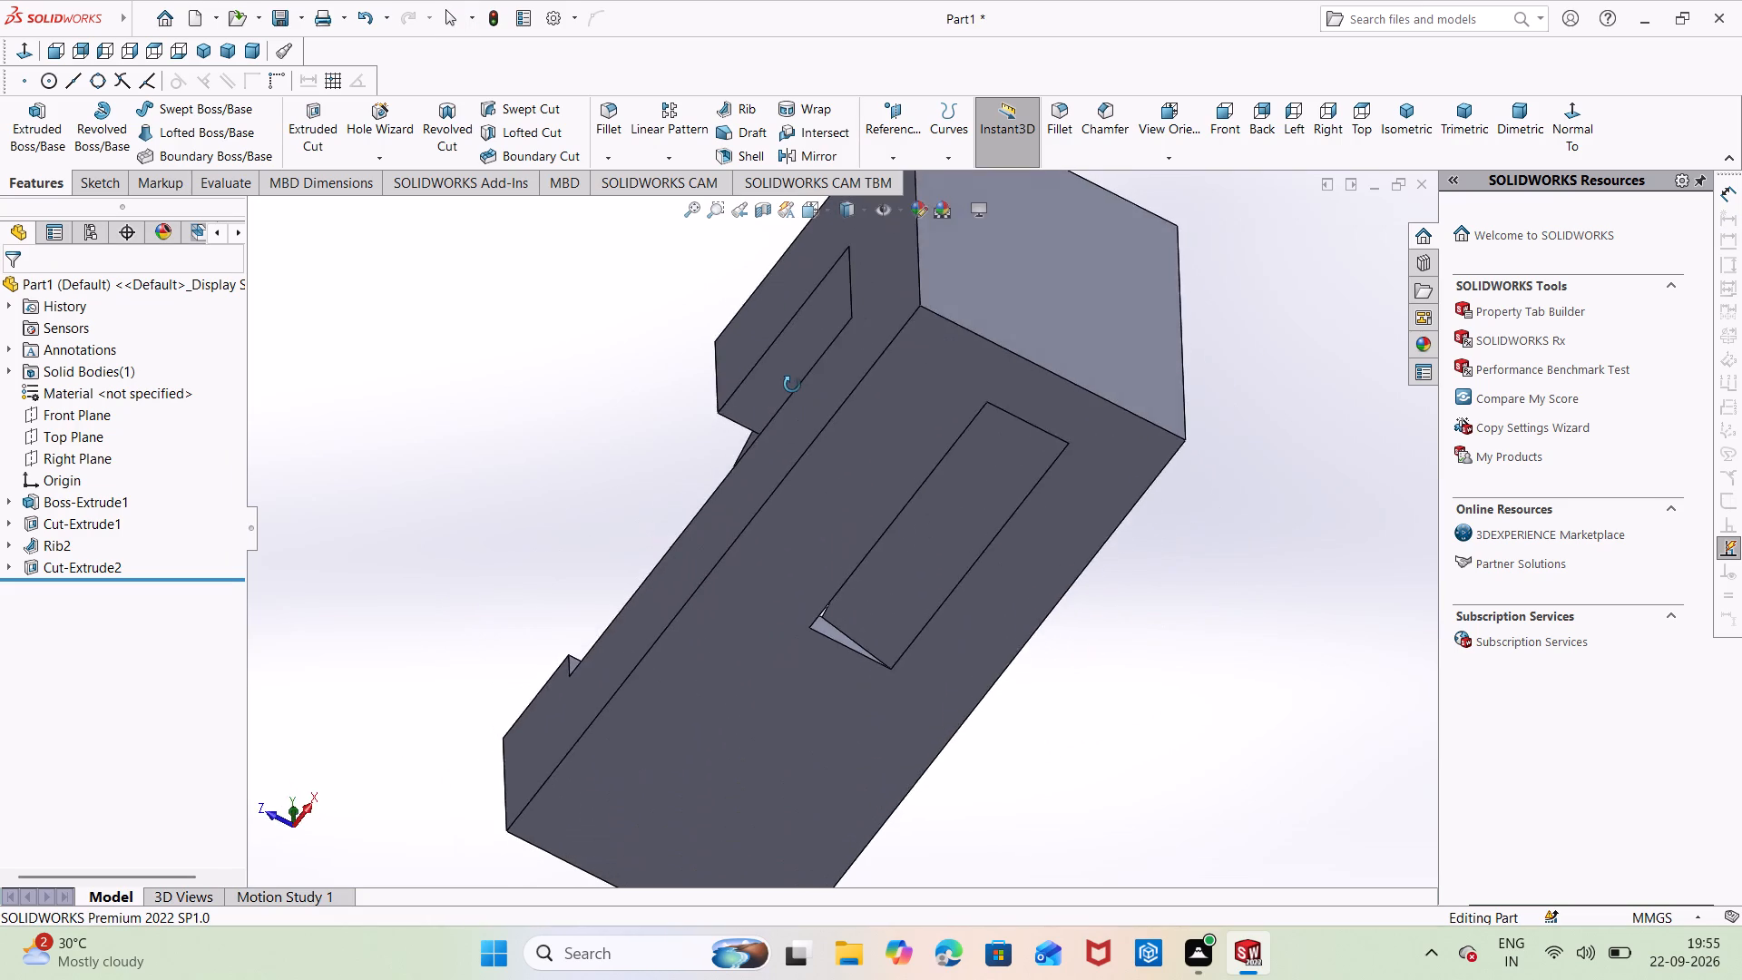
pyautogui.moveTo(792, 385); pyautogui.dragTo(950, 558, button='middle')
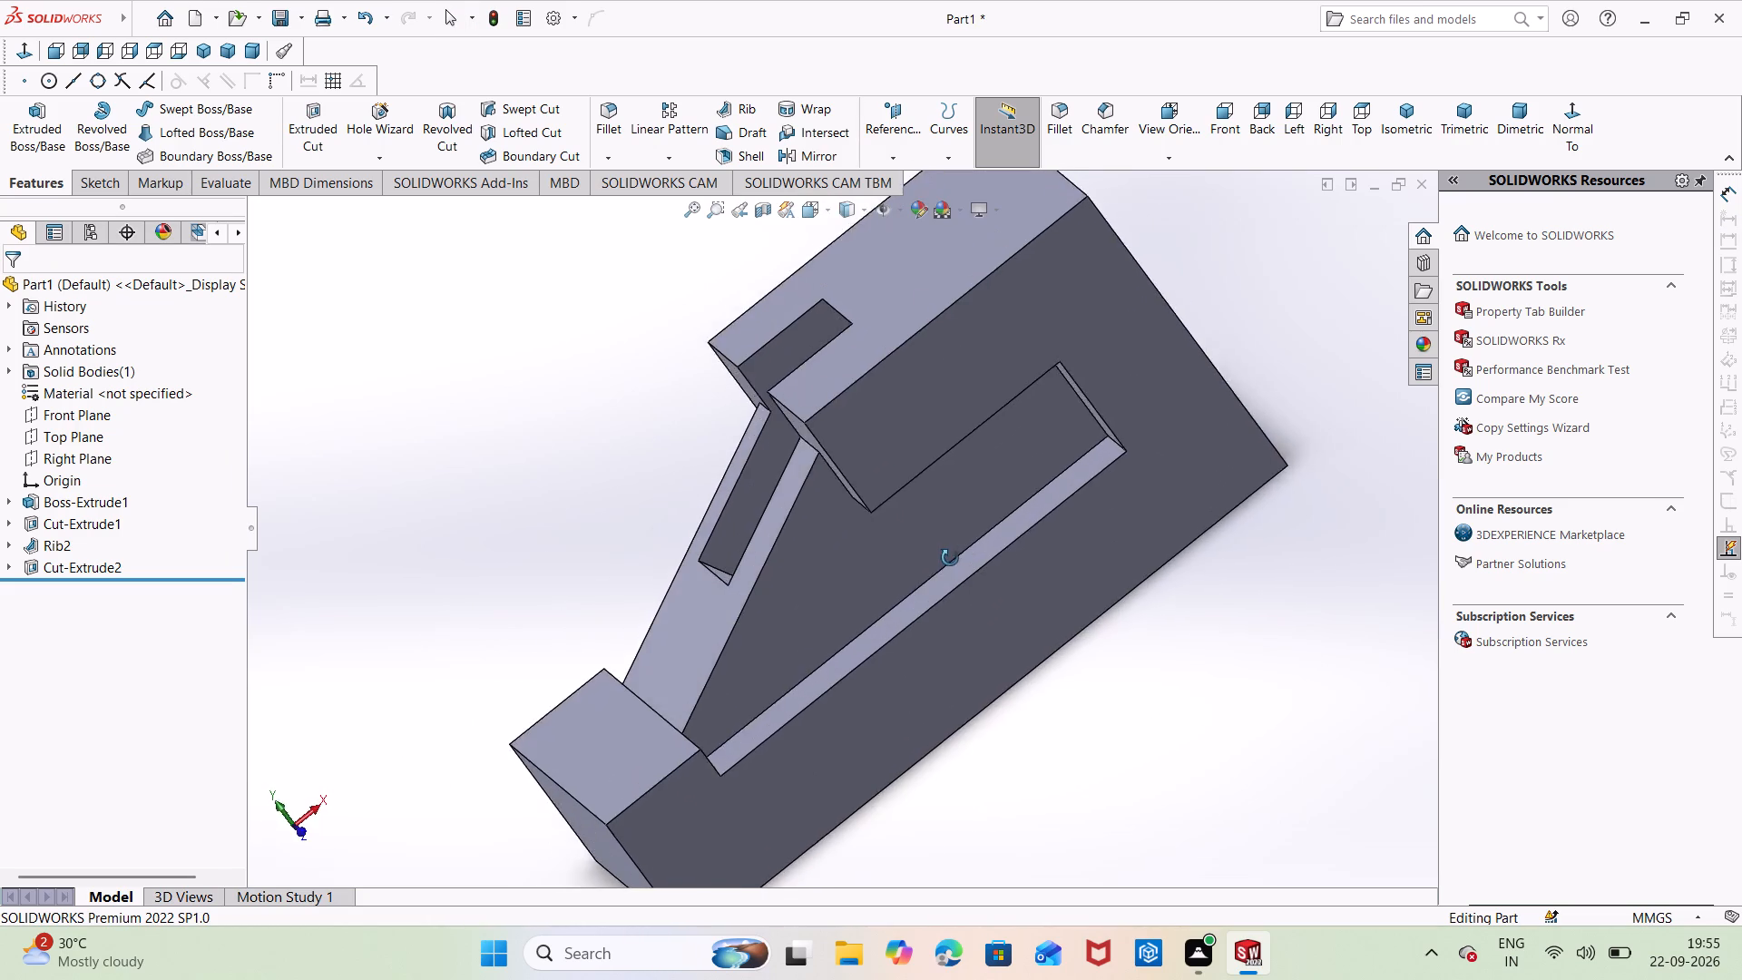
pyautogui.moveTo(950, 558); pyautogui.dragTo(1026, 526, button='middle')
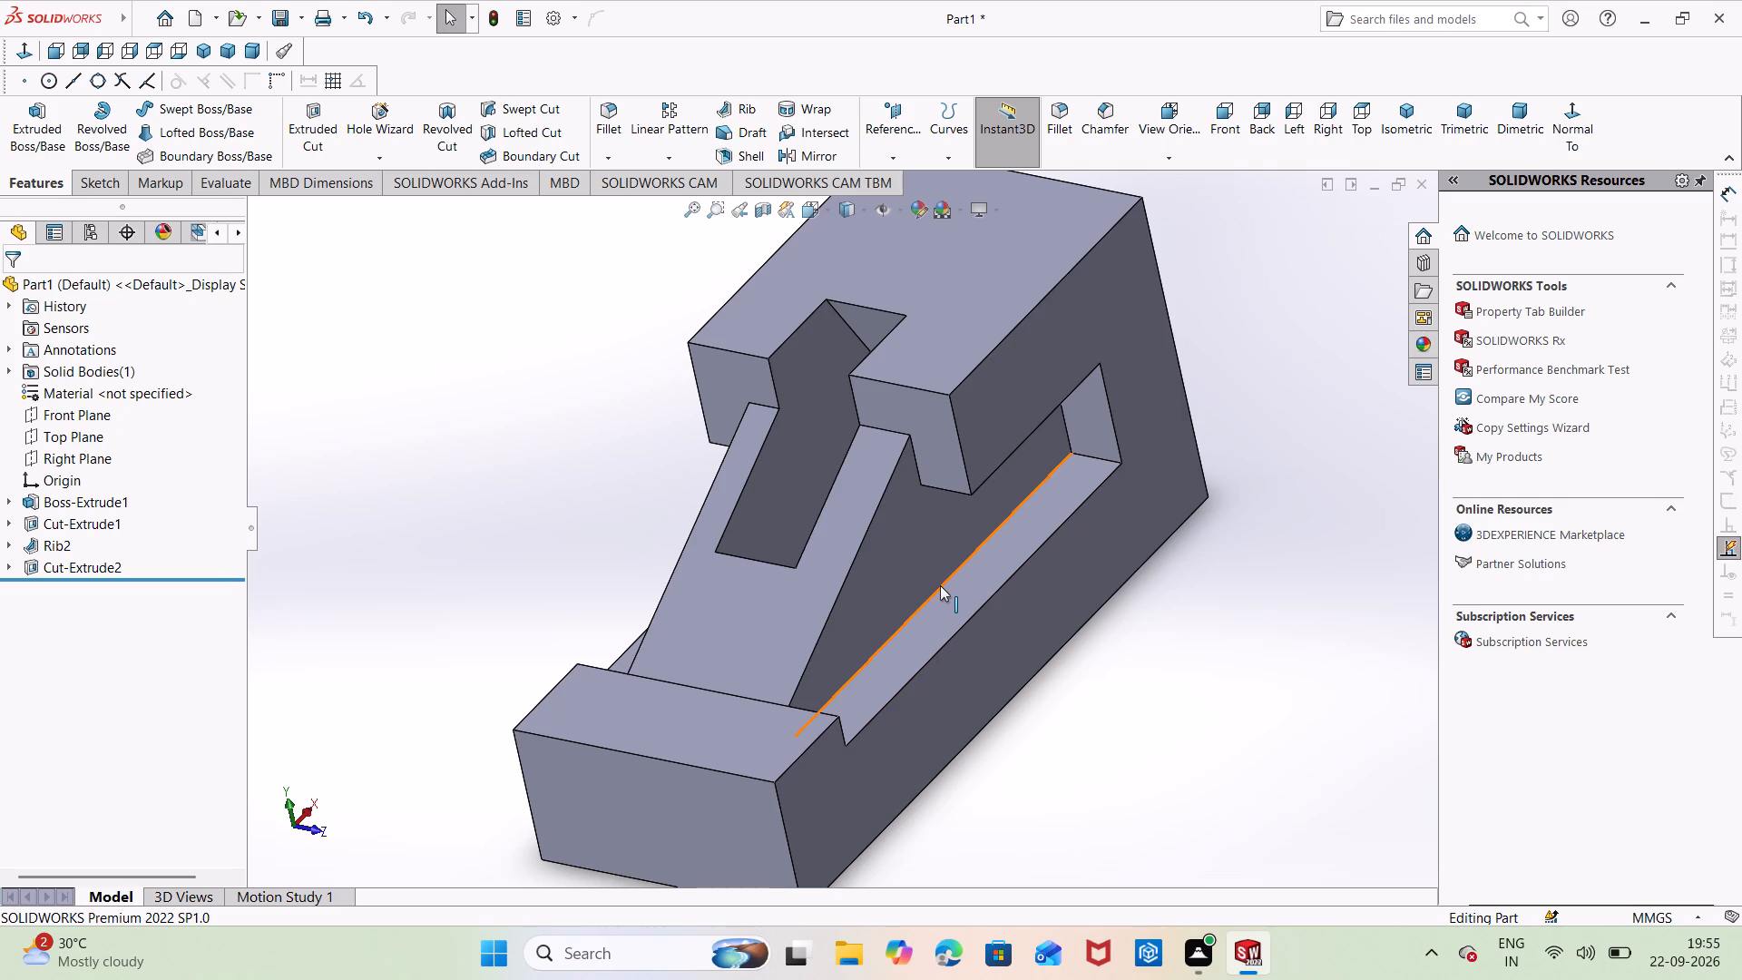
pyautogui.hotkey('ctrl', '1')
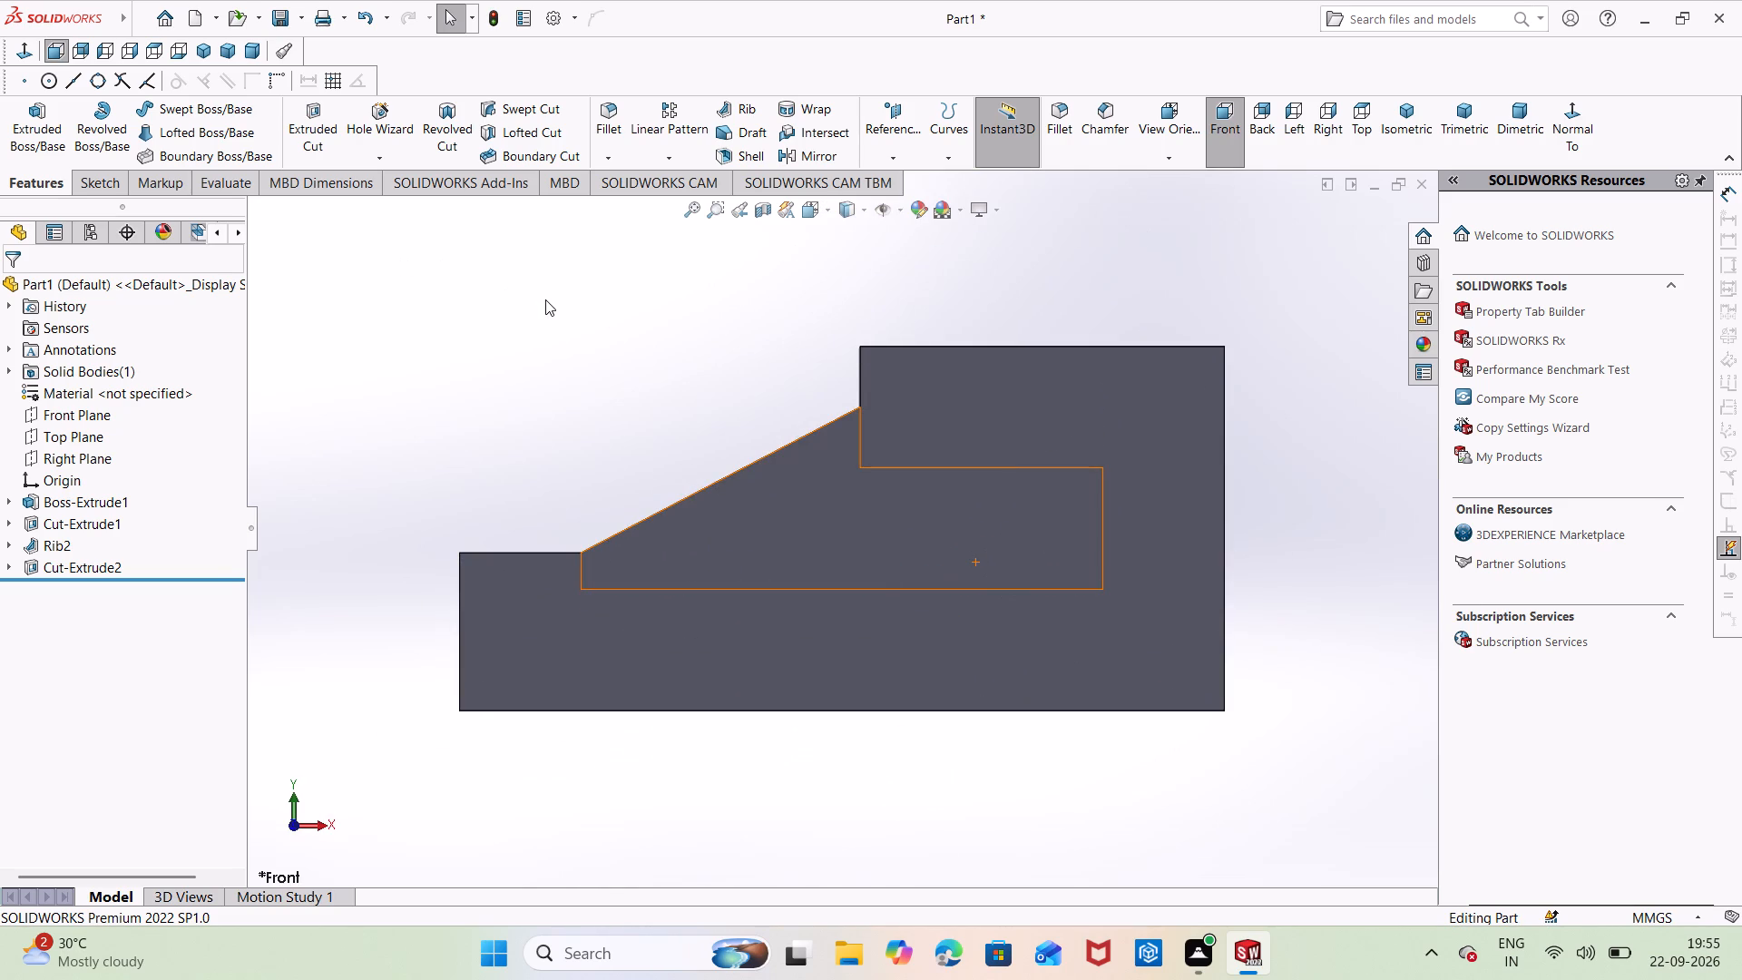
pyautogui.hotkey('ctrl', '2')
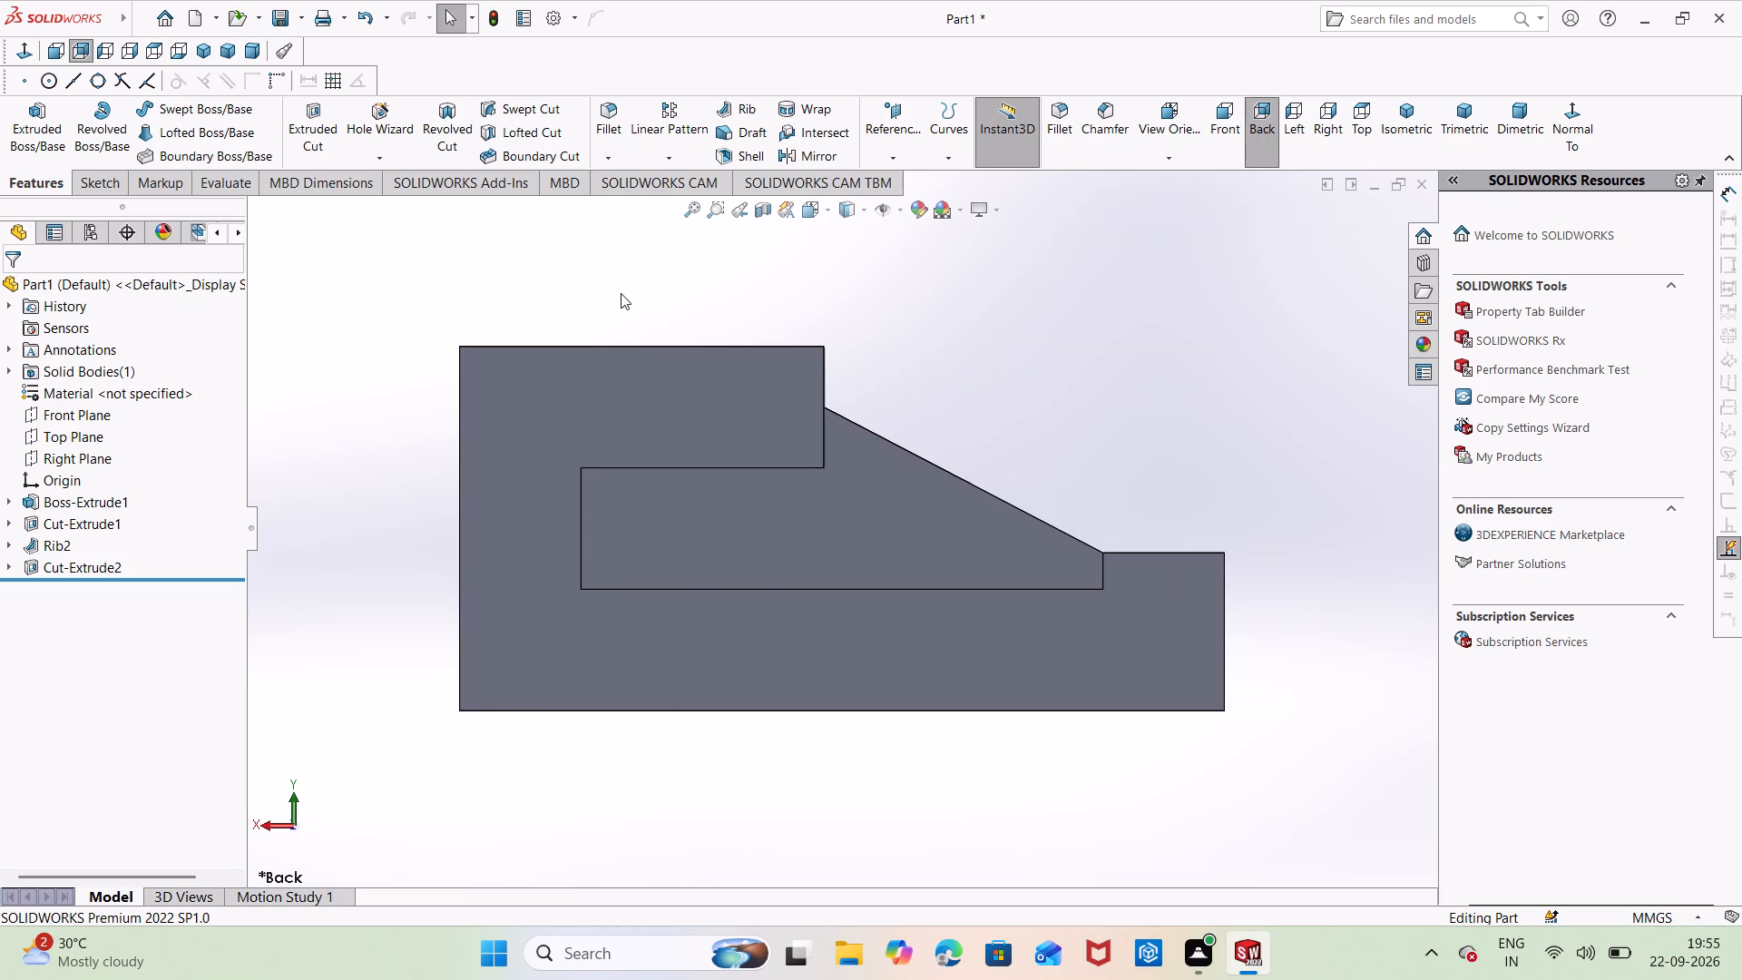
pyautogui.hotkey('ctrl', '3')
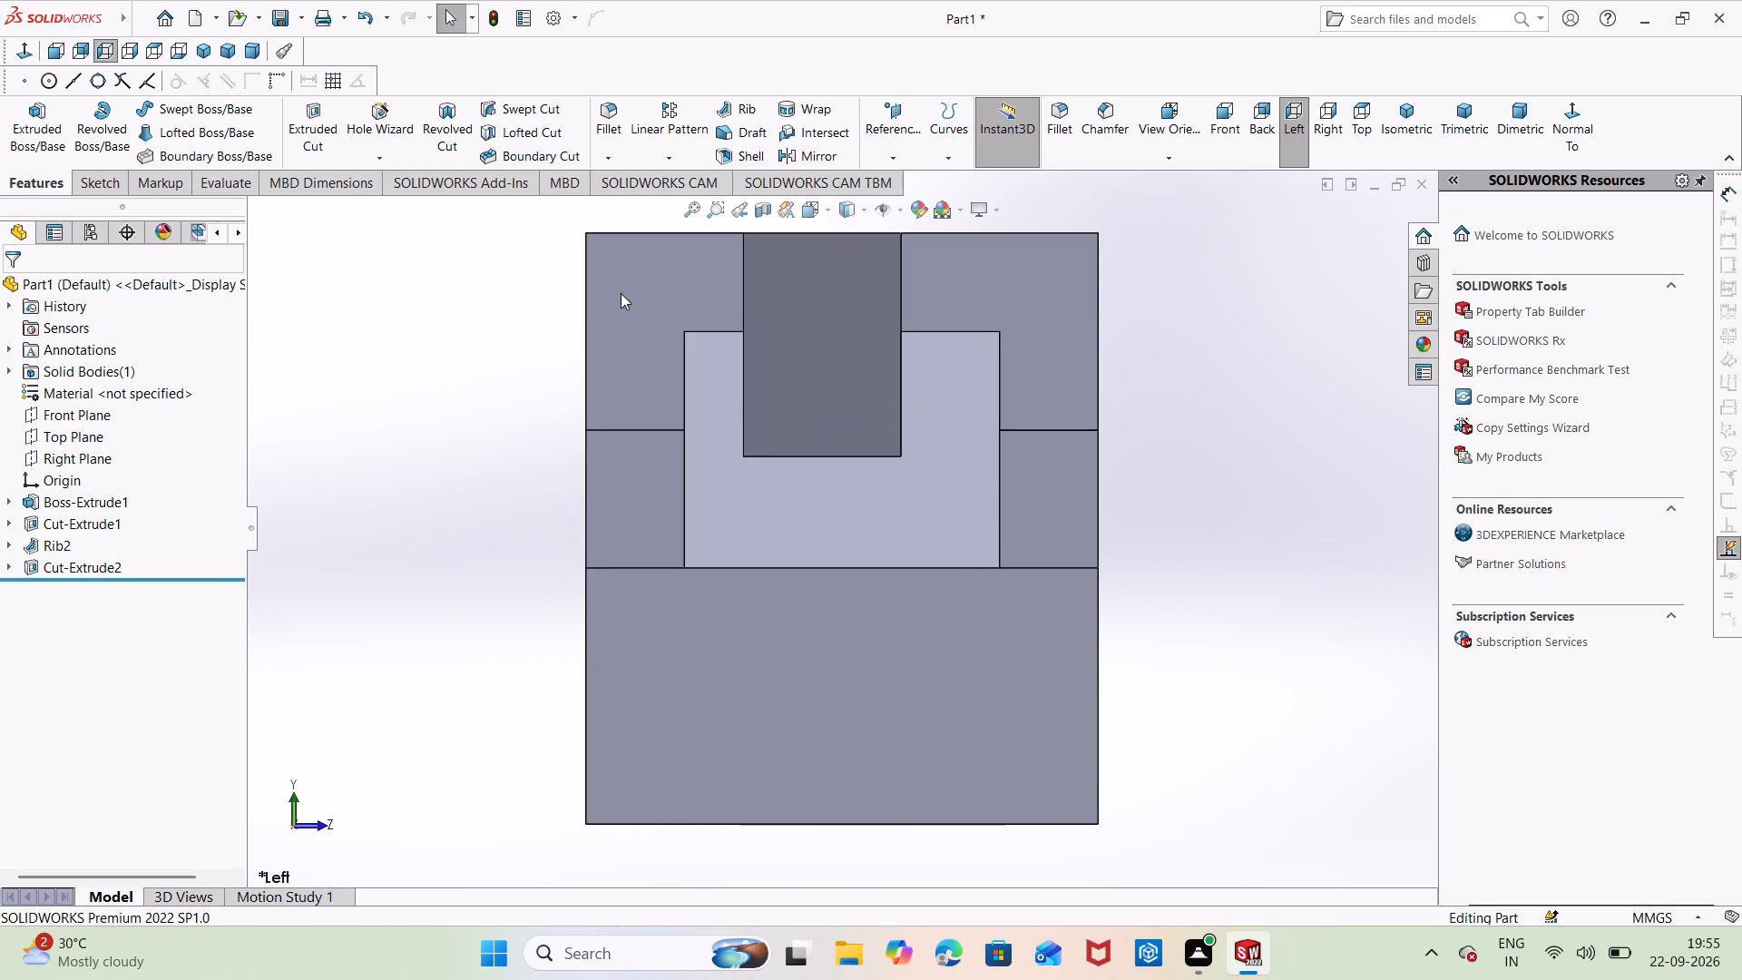
# Examine the slot and notch in the right and top views and from several angles.
pyautogui.hotkey('ctrl', '3')
pyautogui.hotkey('ctrl', '4')
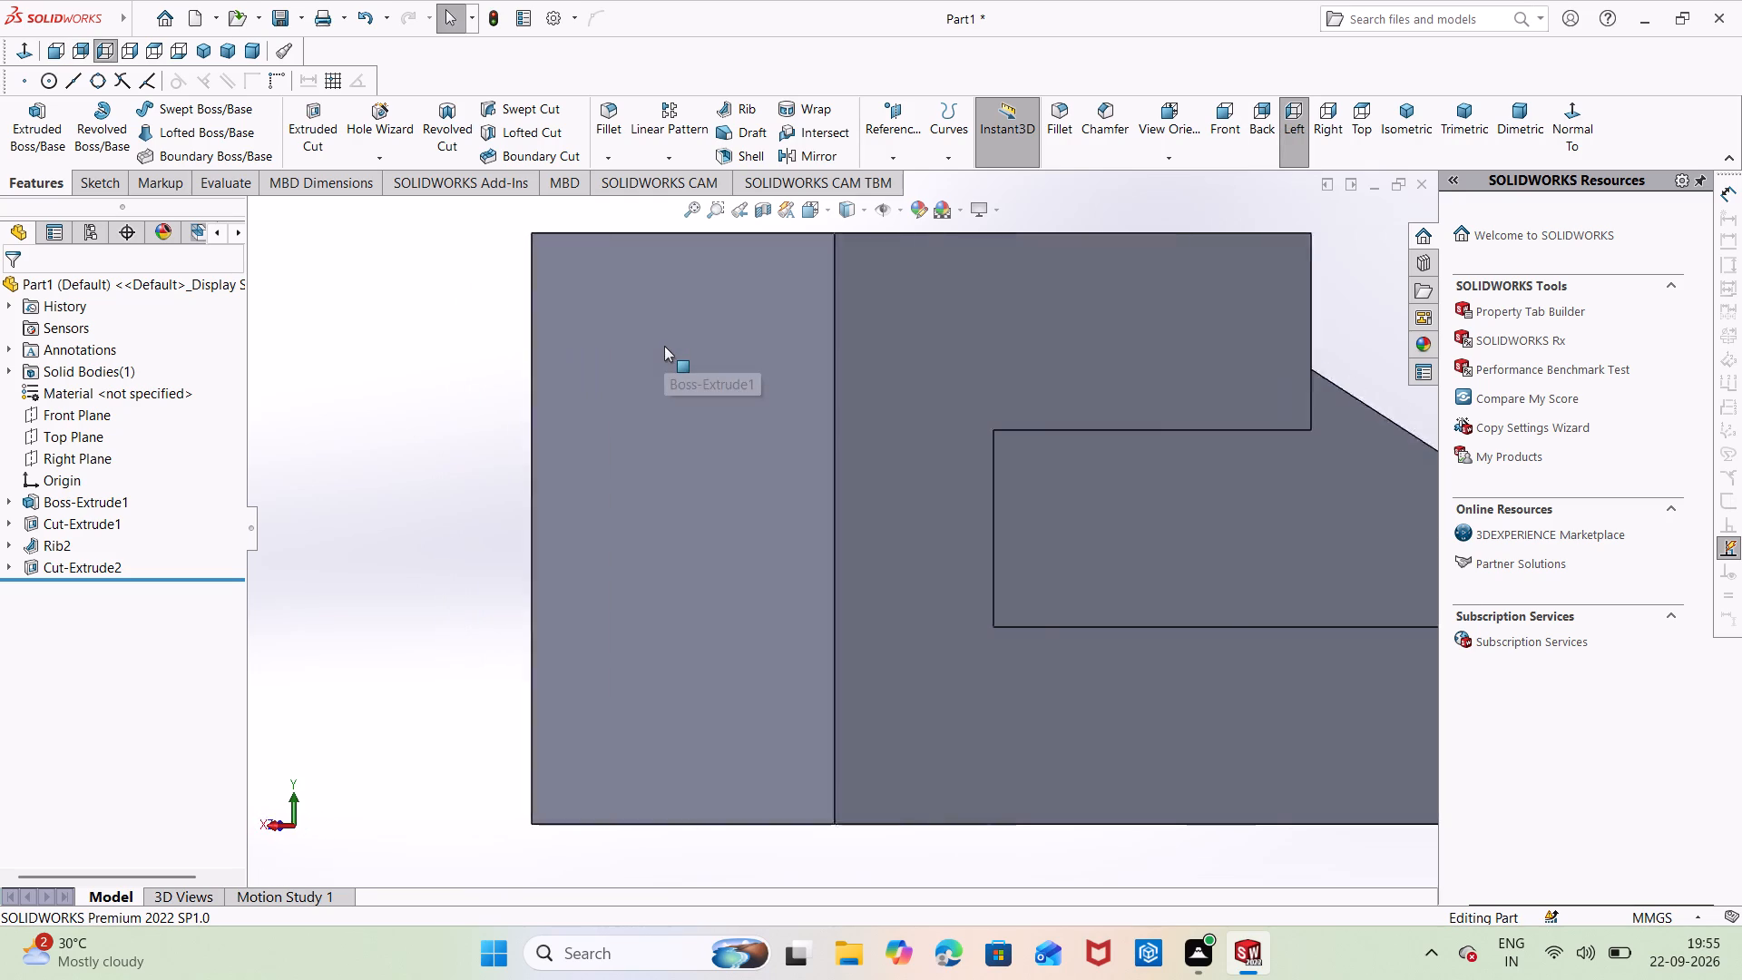
pyautogui.hotkey('ctrl', '5')
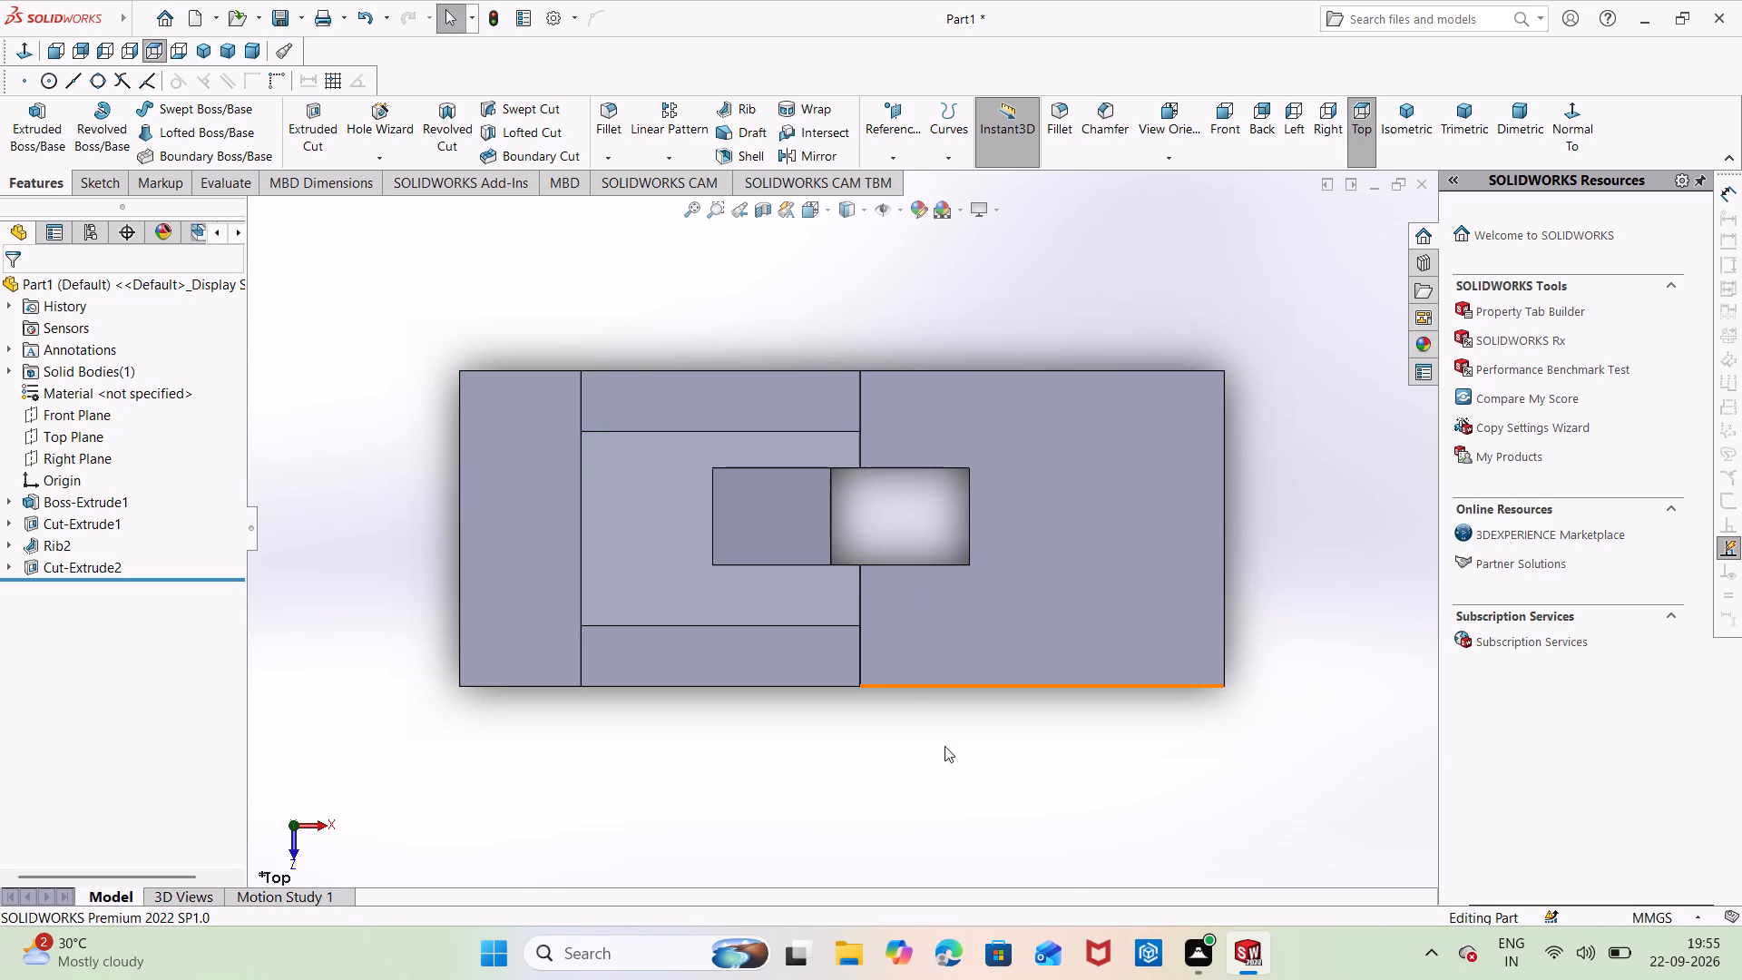
pyautogui.moveTo(946, 748); pyautogui.dragTo(980, 763, button='middle')
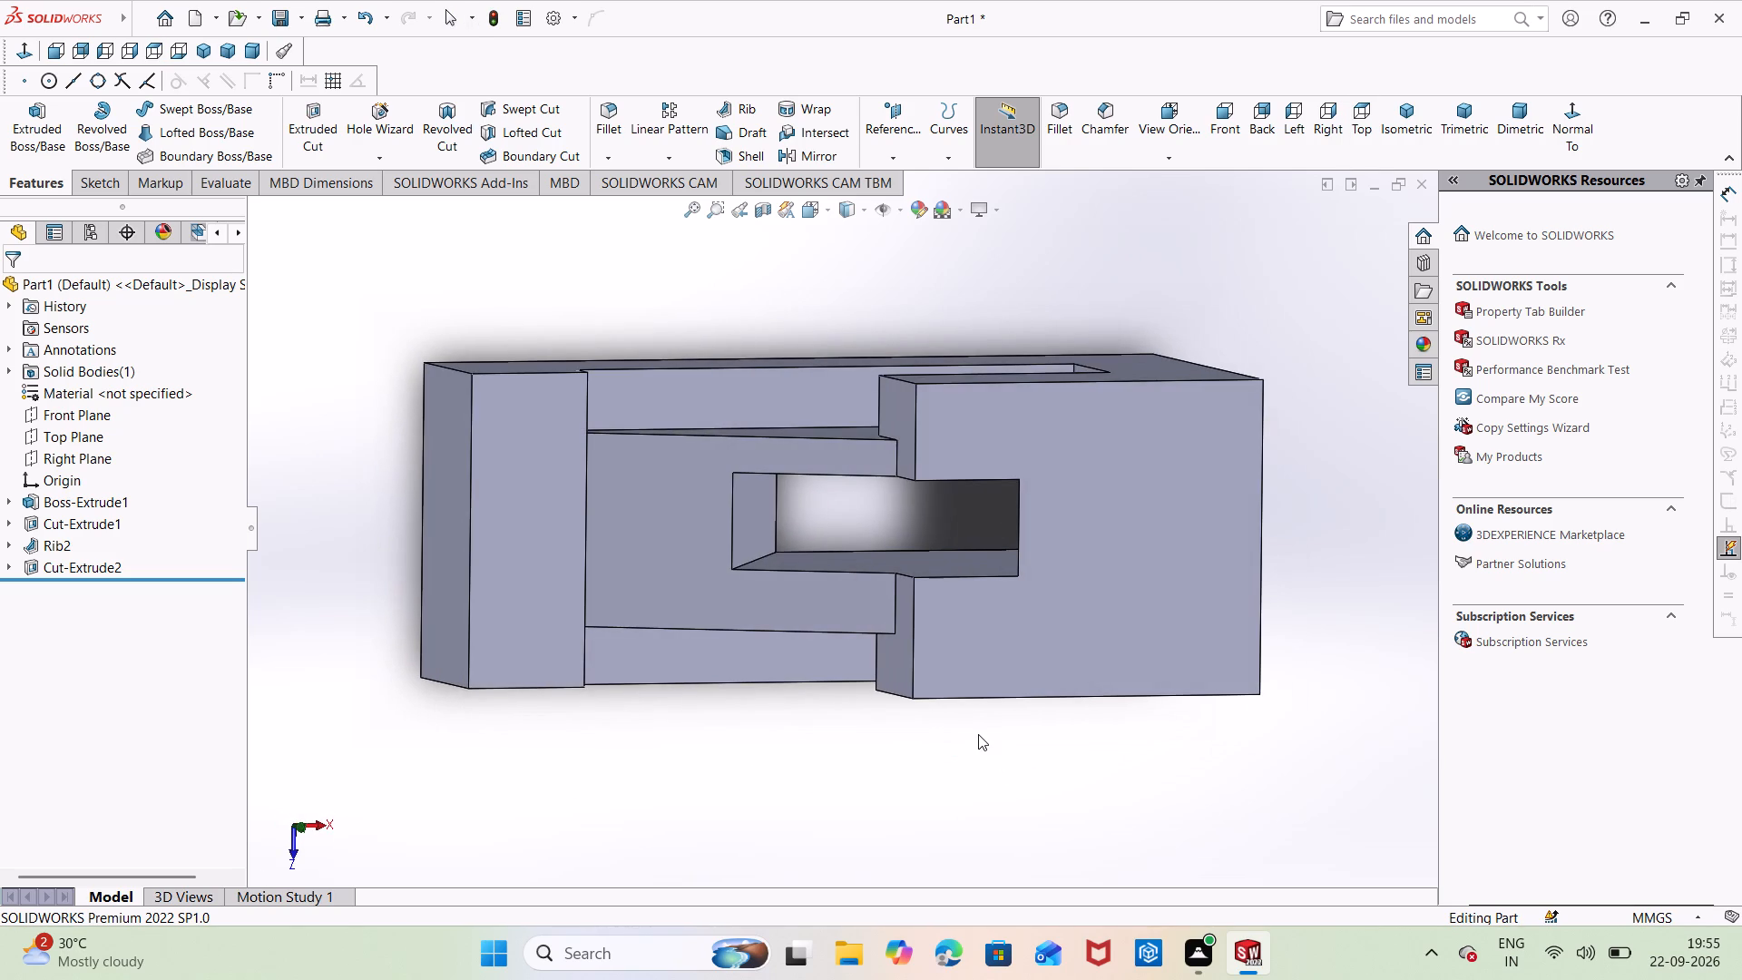
pyautogui.moveTo(978, 734); pyautogui.dragTo(944, 684, button='middle')
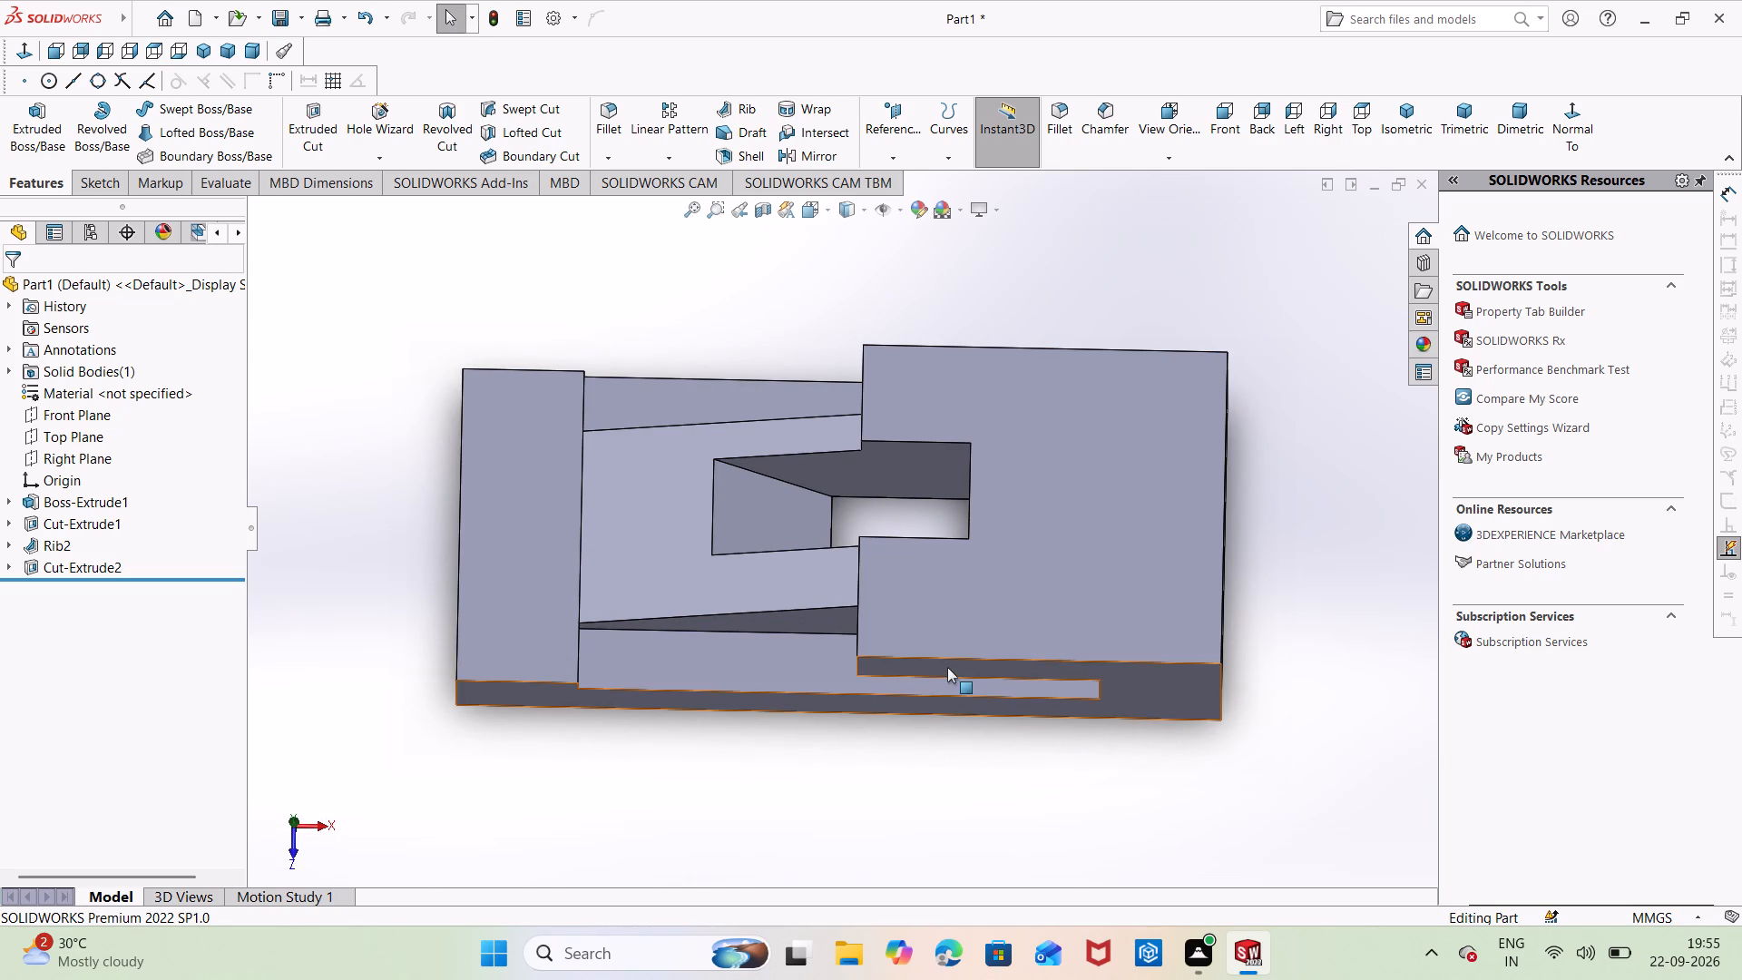
pyautogui.moveTo(909, 801); pyautogui.dragTo(927, 575, button='middle')
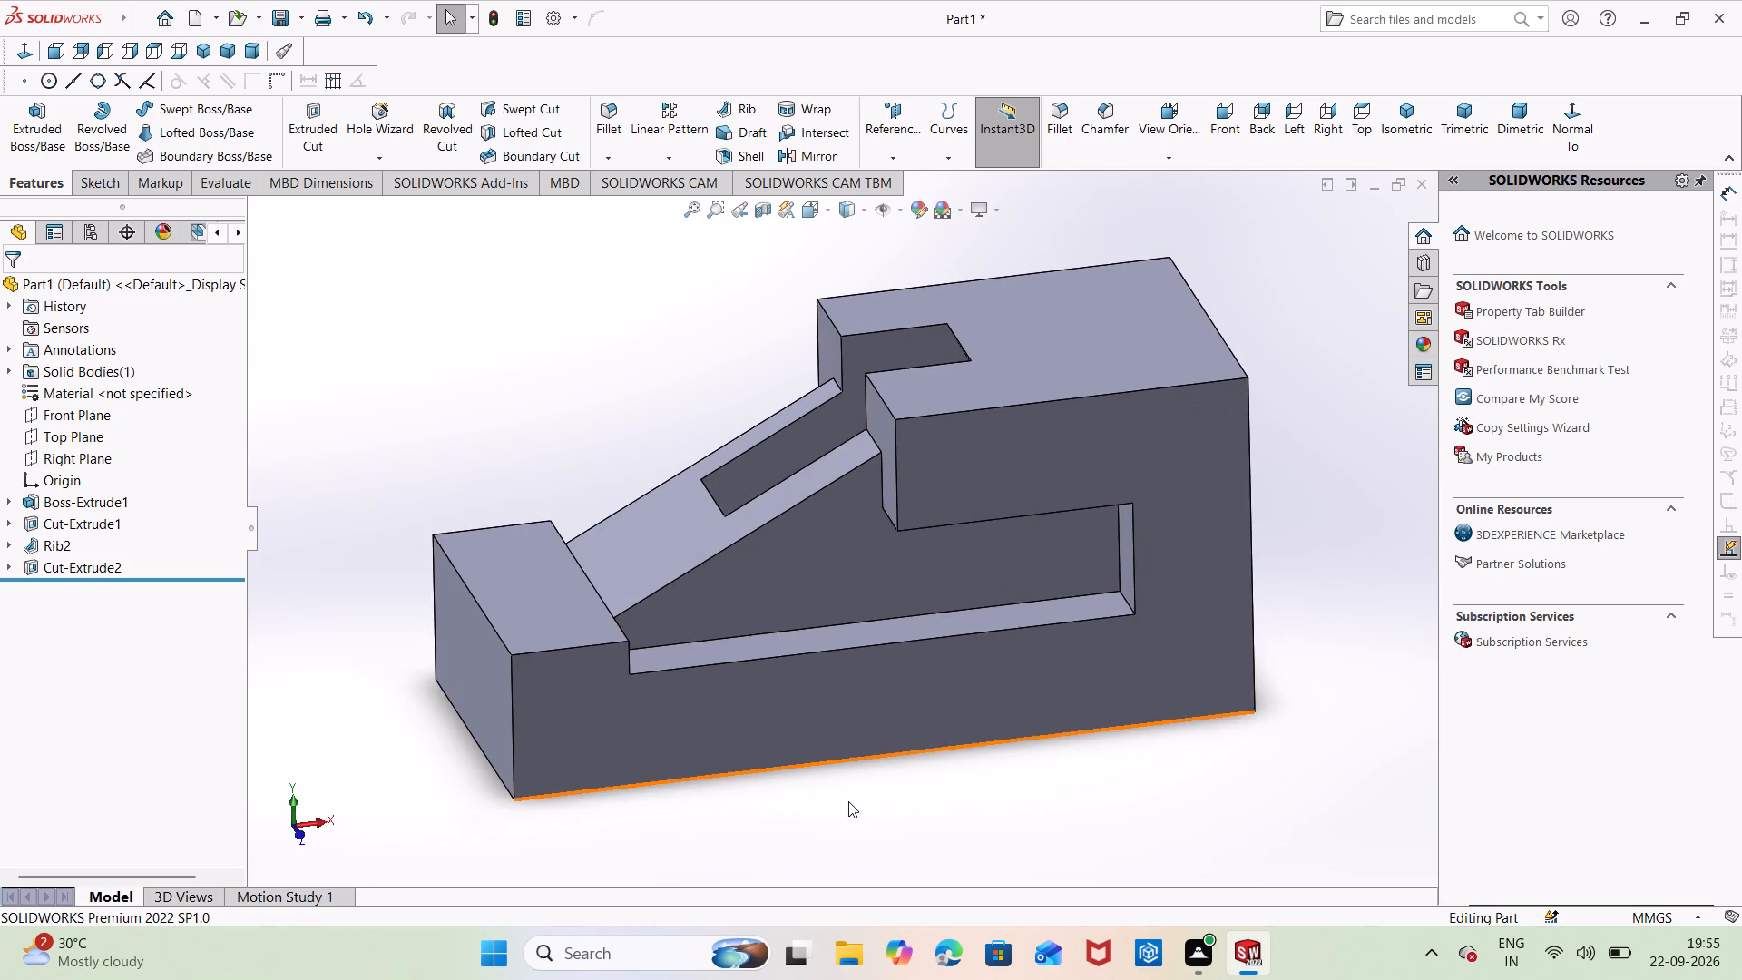
pyautogui.moveTo(856, 800); pyautogui.dragTo(838, 733, button='middle')
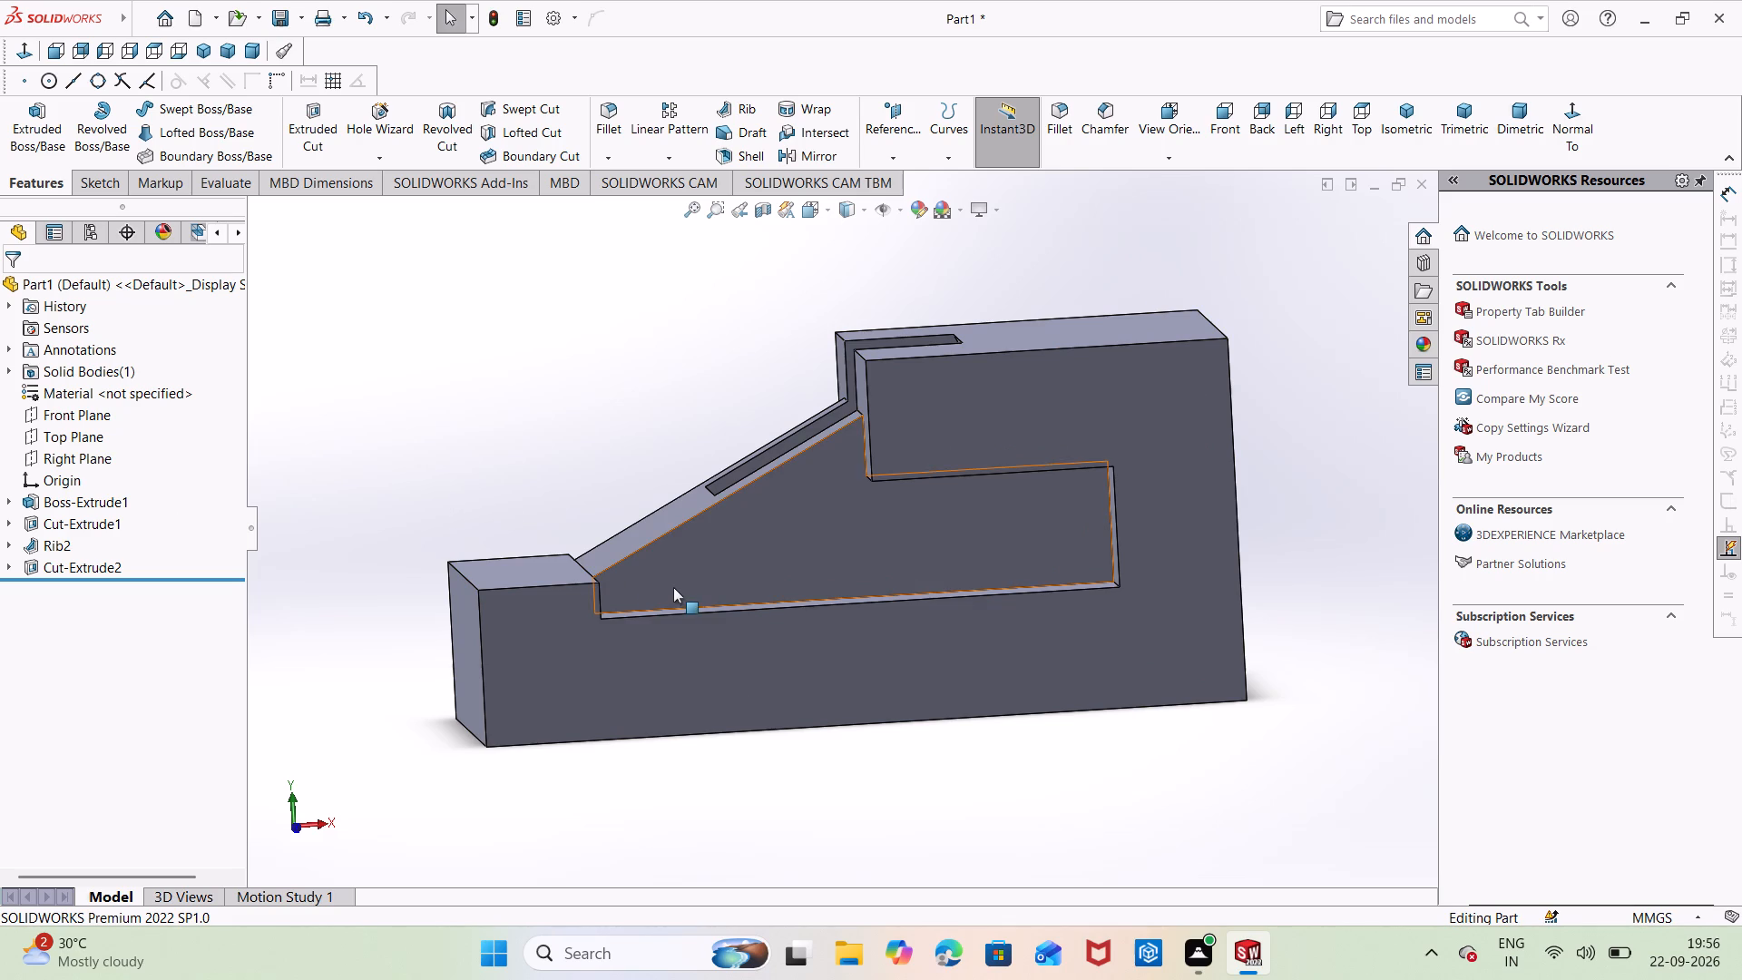
# Undo the slot cut, the inclined rib and the notch cut, going back to the dimensioned notch sketch on the arm.
pyautogui.hotkey('ctrl', 'z')
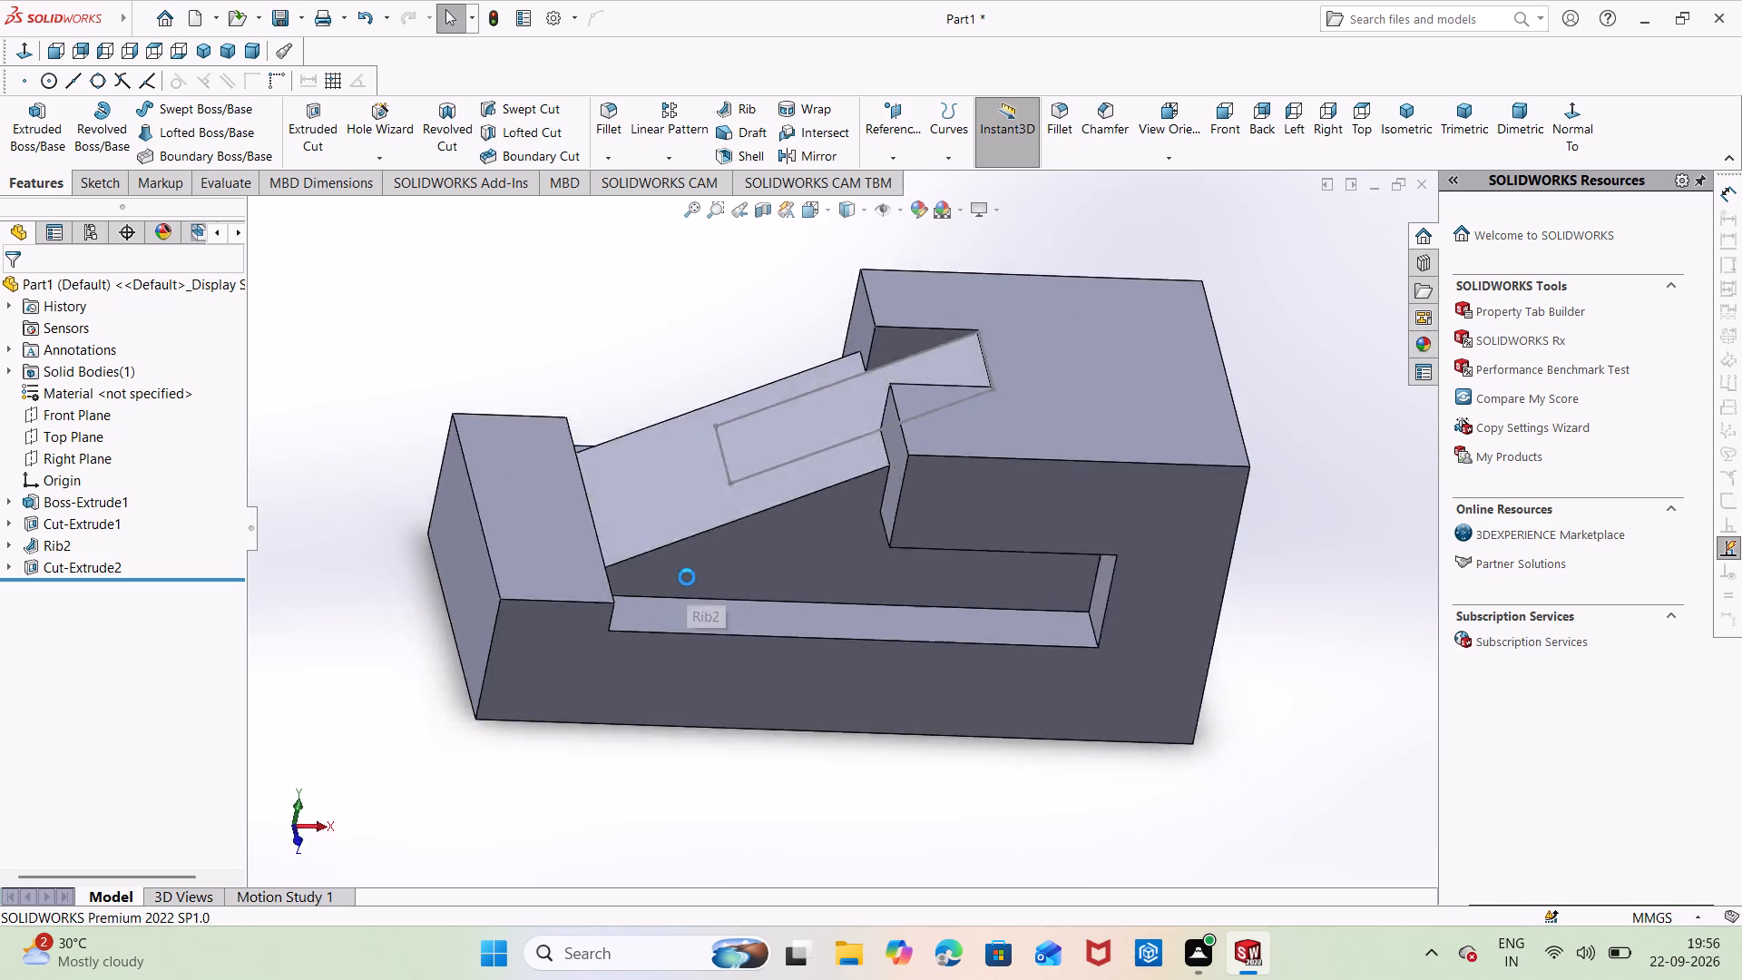
pyautogui.hotkey('ctrl', 'z')
pyautogui.hotkey('ctrl', 'z')
pyautogui.hotkey('ctrl', 'z')
pyautogui.hotkey('ctrl', 'z')
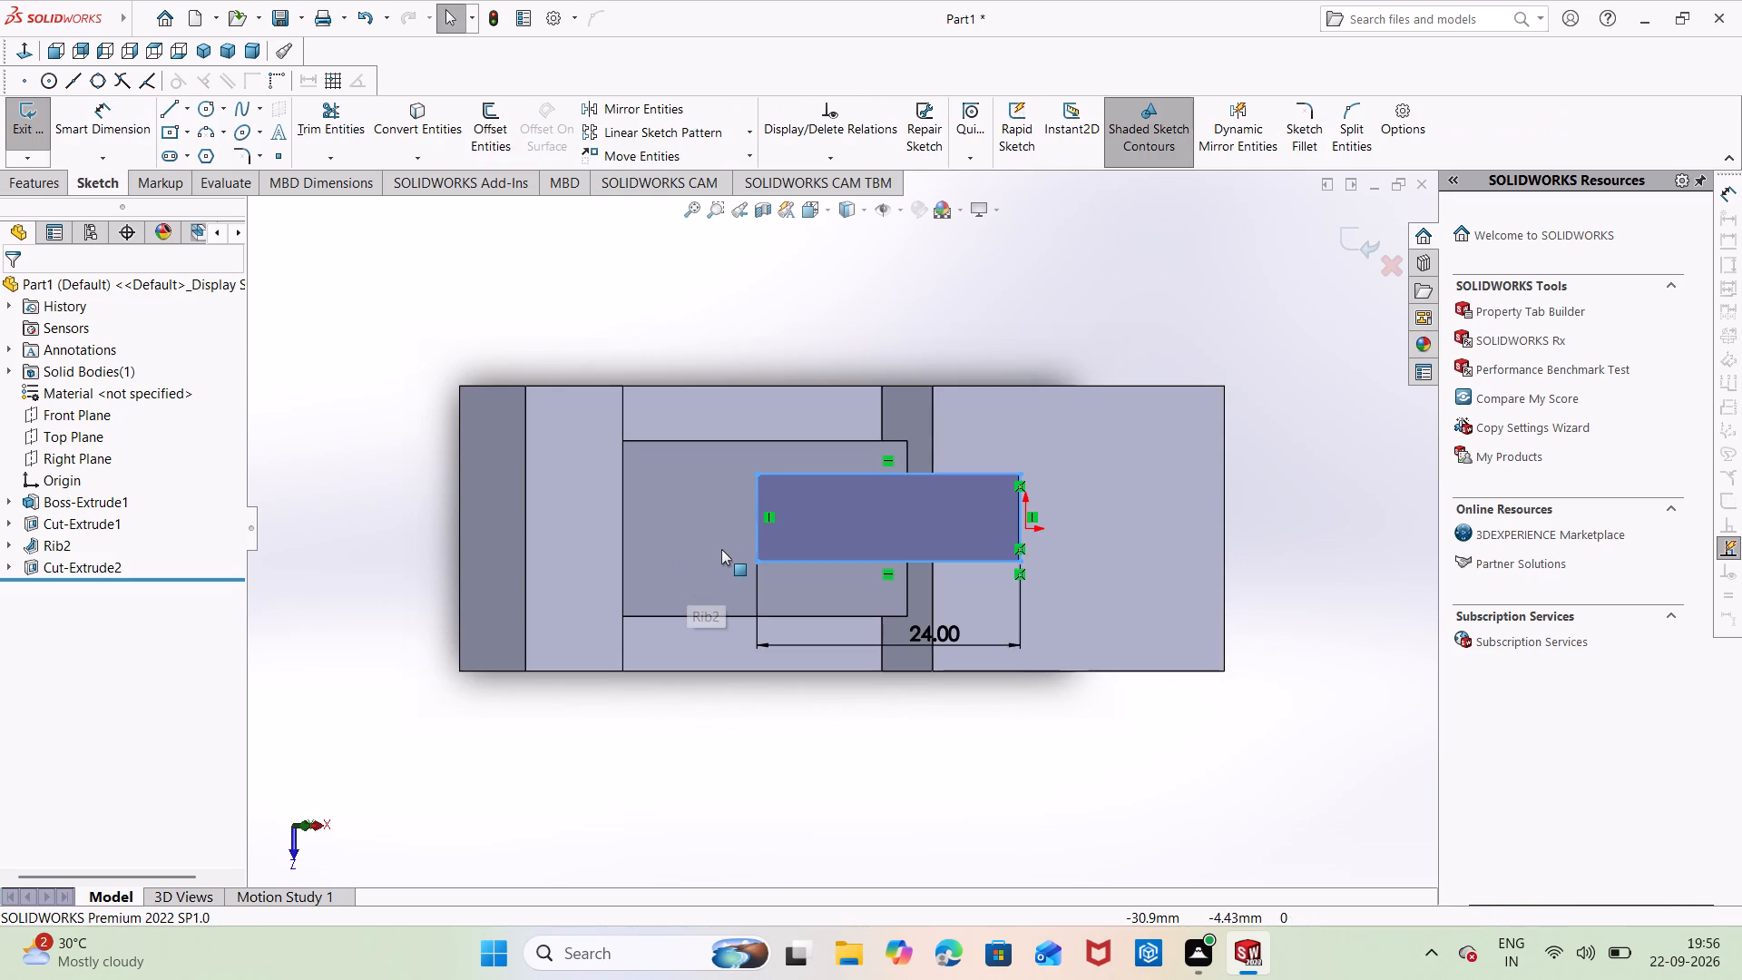
pyautogui.hotkey('ctrl', 'z')
pyautogui.hotkey('ctrl', 'z')
pyautogui.hotkey('ctrl', 'z')
pyautogui.hotkey('ctrl', 'z')
pyautogui.hotkey('ctrl', 'z')
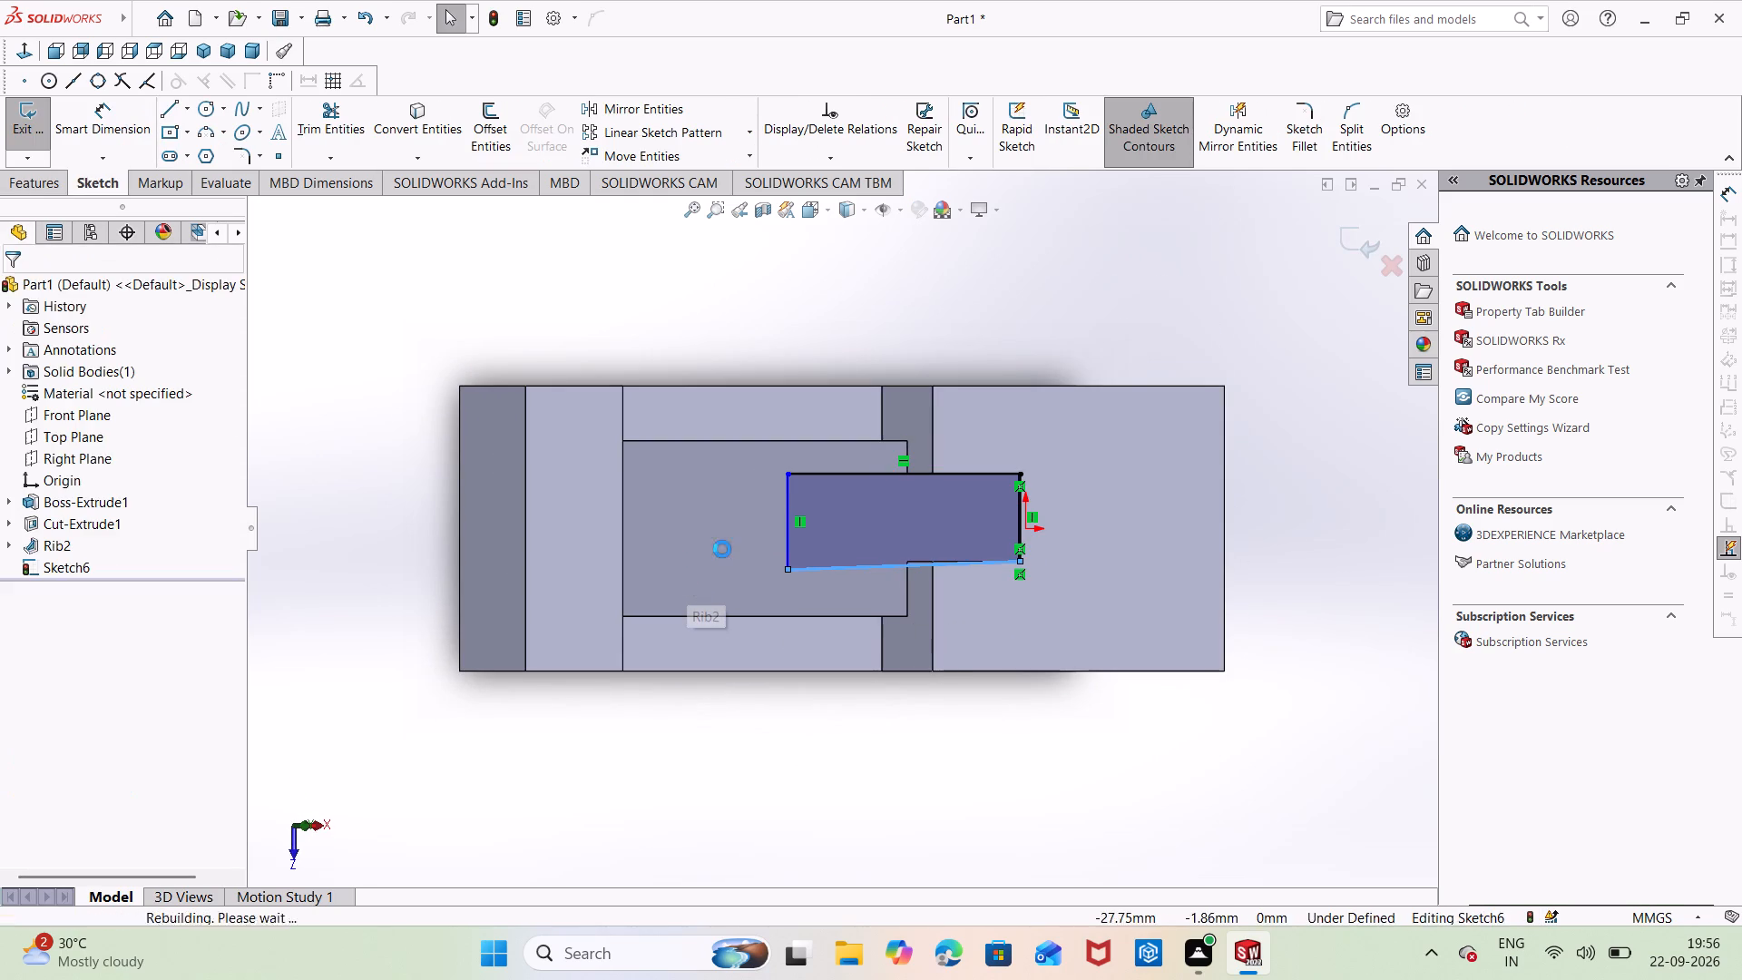
pyautogui.hotkey('ctrl', 'z')
pyautogui.hotkey('ctrl', 'z')
pyautogui.hotkey('ctrl', 'z')
pyautogui.hotkey('ctrl', 'z')
pyautogui.hotkey('ctrl', 'z')
pyautogui.hotkey('ctrl', 'z')
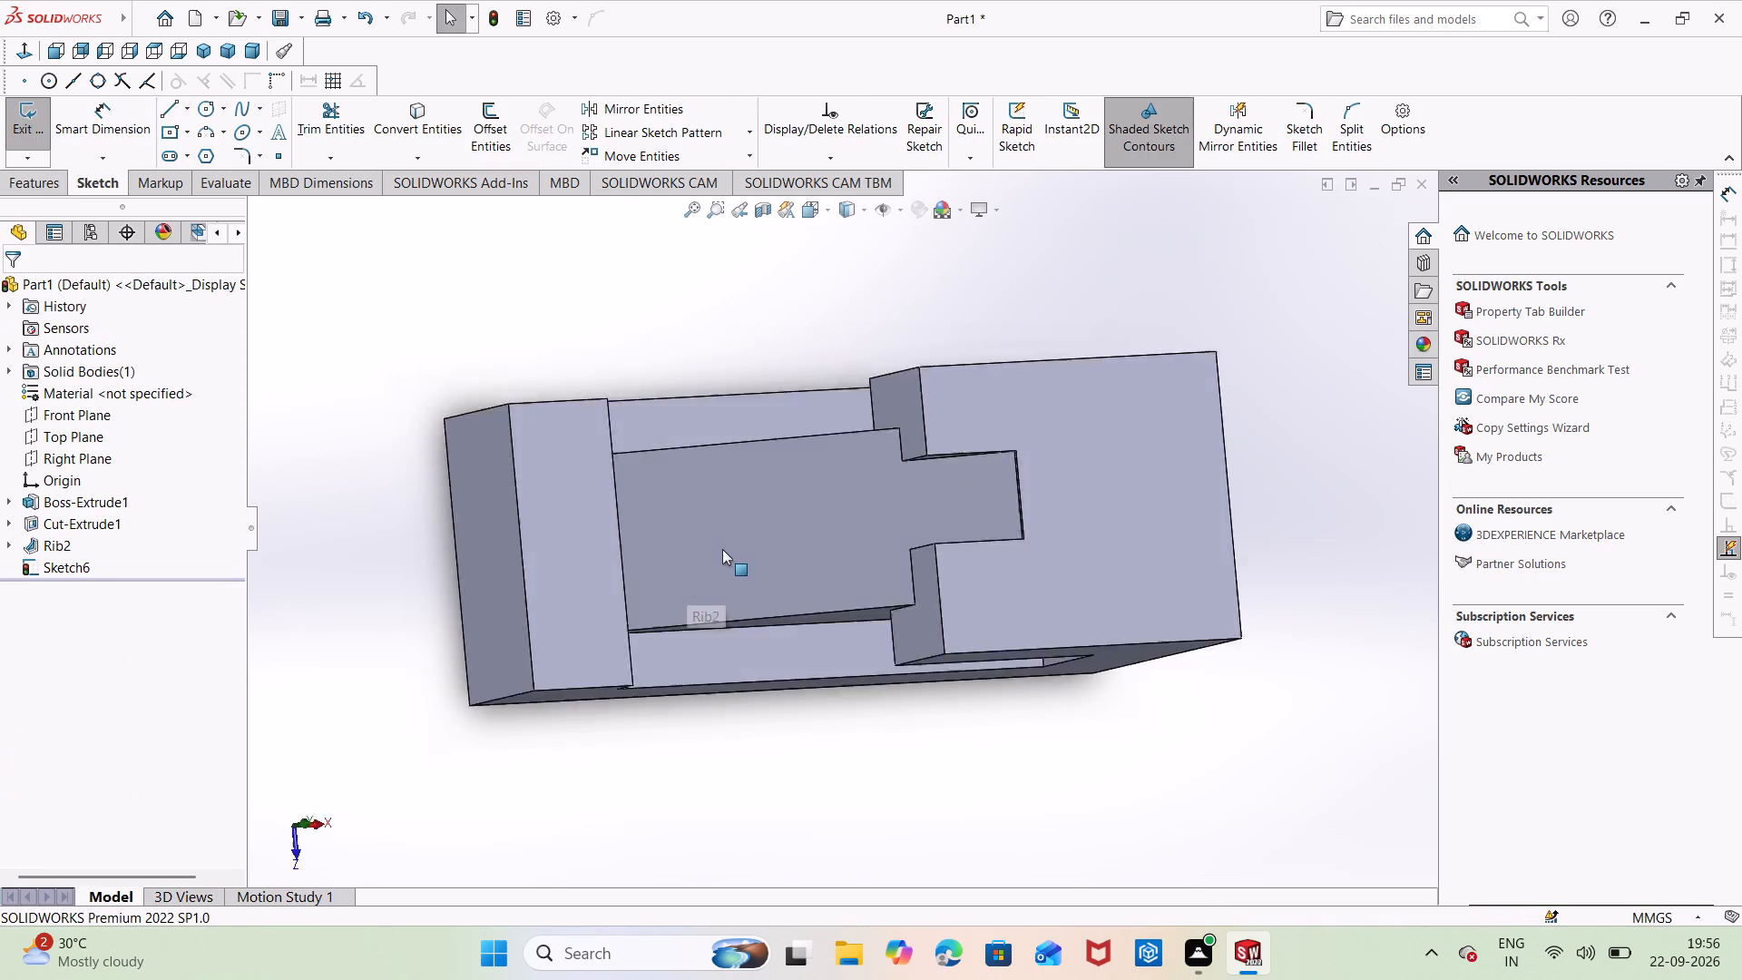
pyautogui.hotkey('ctrl', 'z')
pyautogui.hotkey('ctrl', 'z')
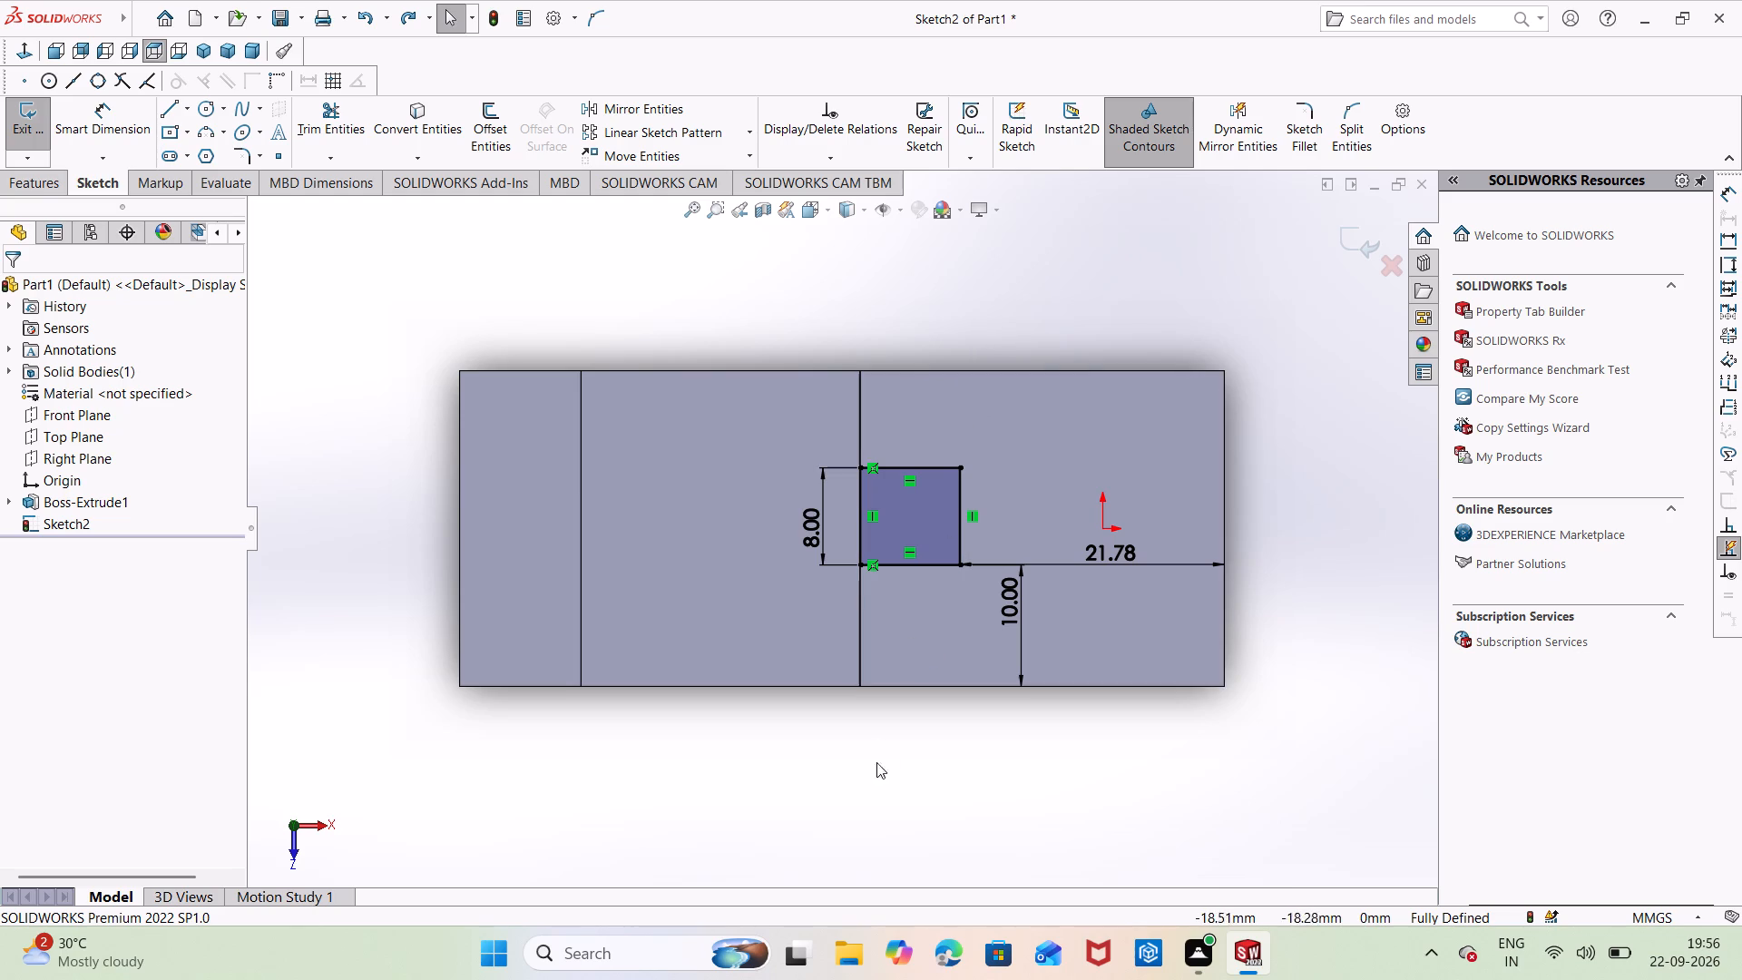
# Undo the dimensions that locate the notch rectangle from the arm's edges.
pyautogui.moveTo(876, 762); pyautogui.dragTo(933, 560, button='middle')
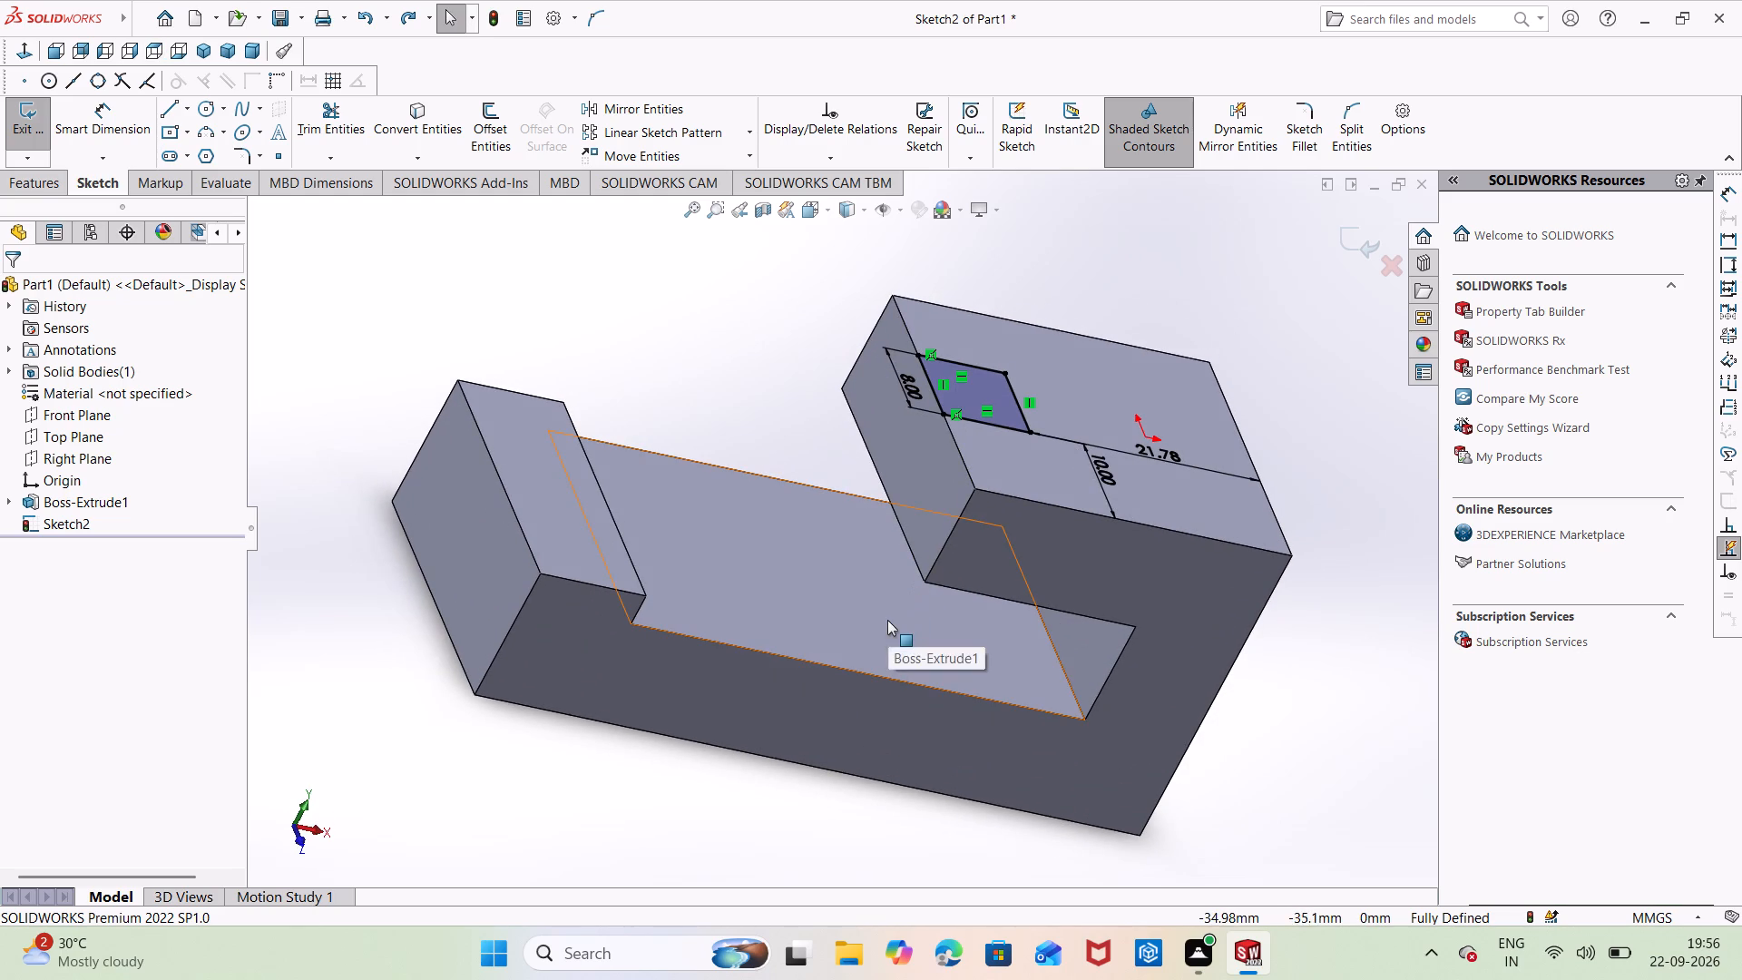
pyautogui.hotkey('ctrl', 'z')
pyautogui.press('z')
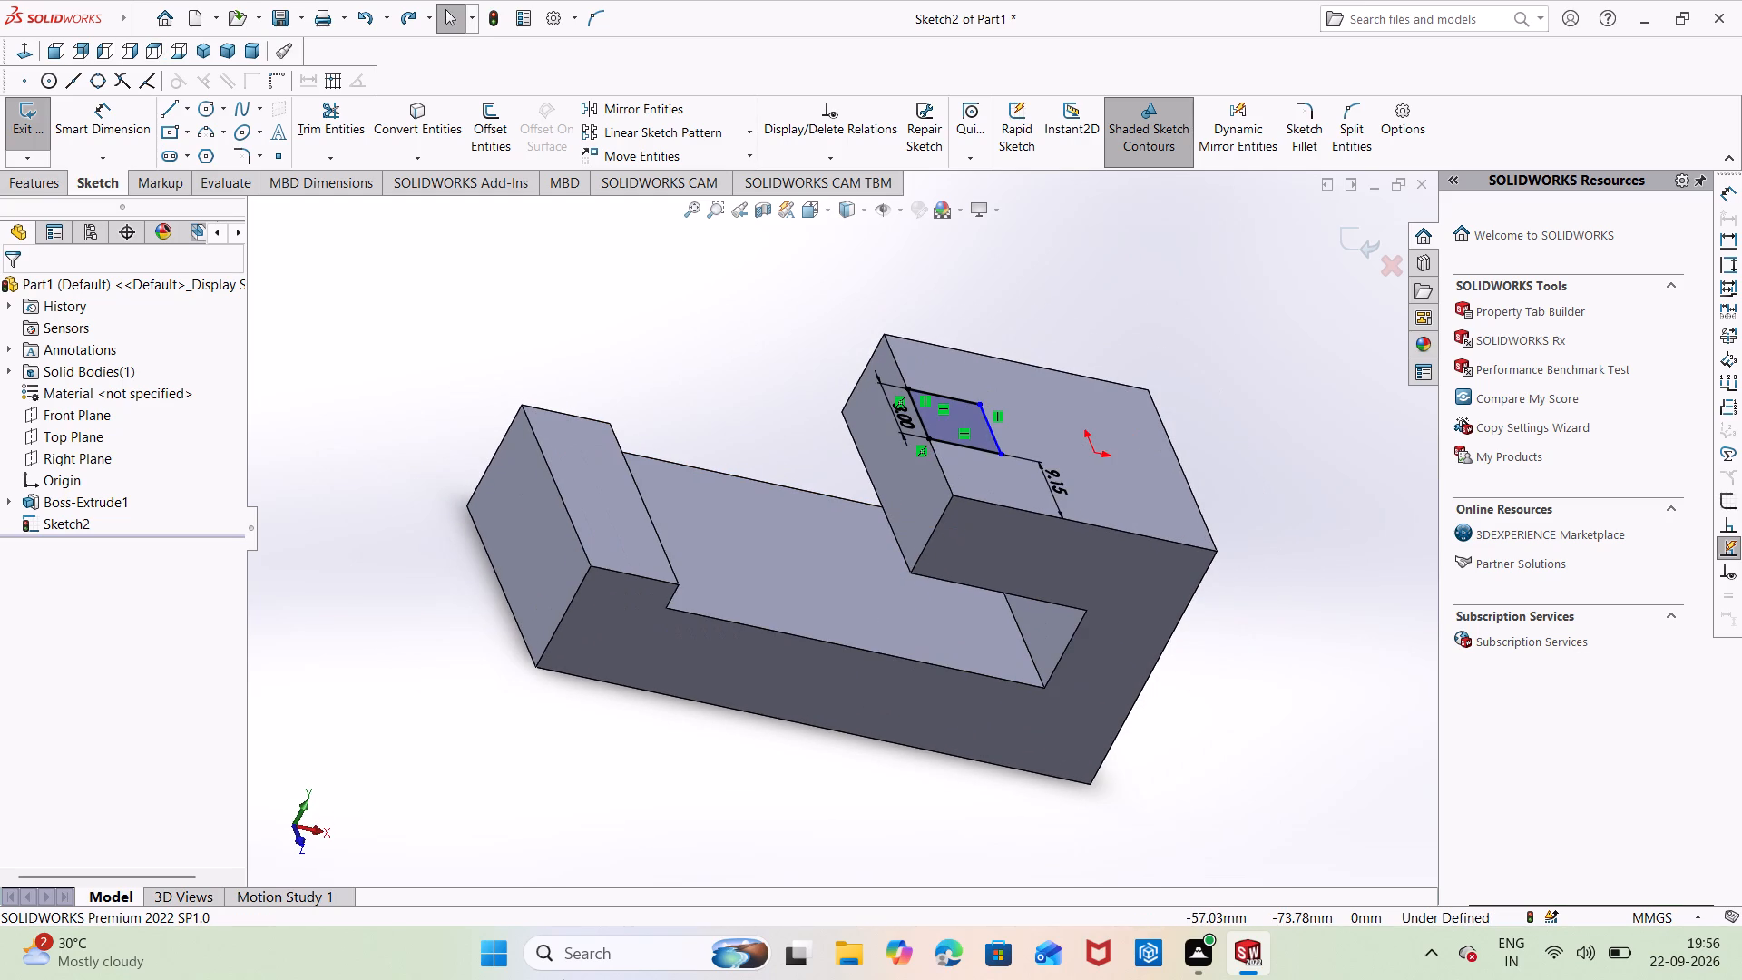
pyautogui.hotkey('ctrl', 'z')
pyautogui.hotkey('ctrl', 'z')
# Delete all four lines of the notch rectangle on the arm's top face, including their associated dimensions.
pyautogui.click(733, 800)
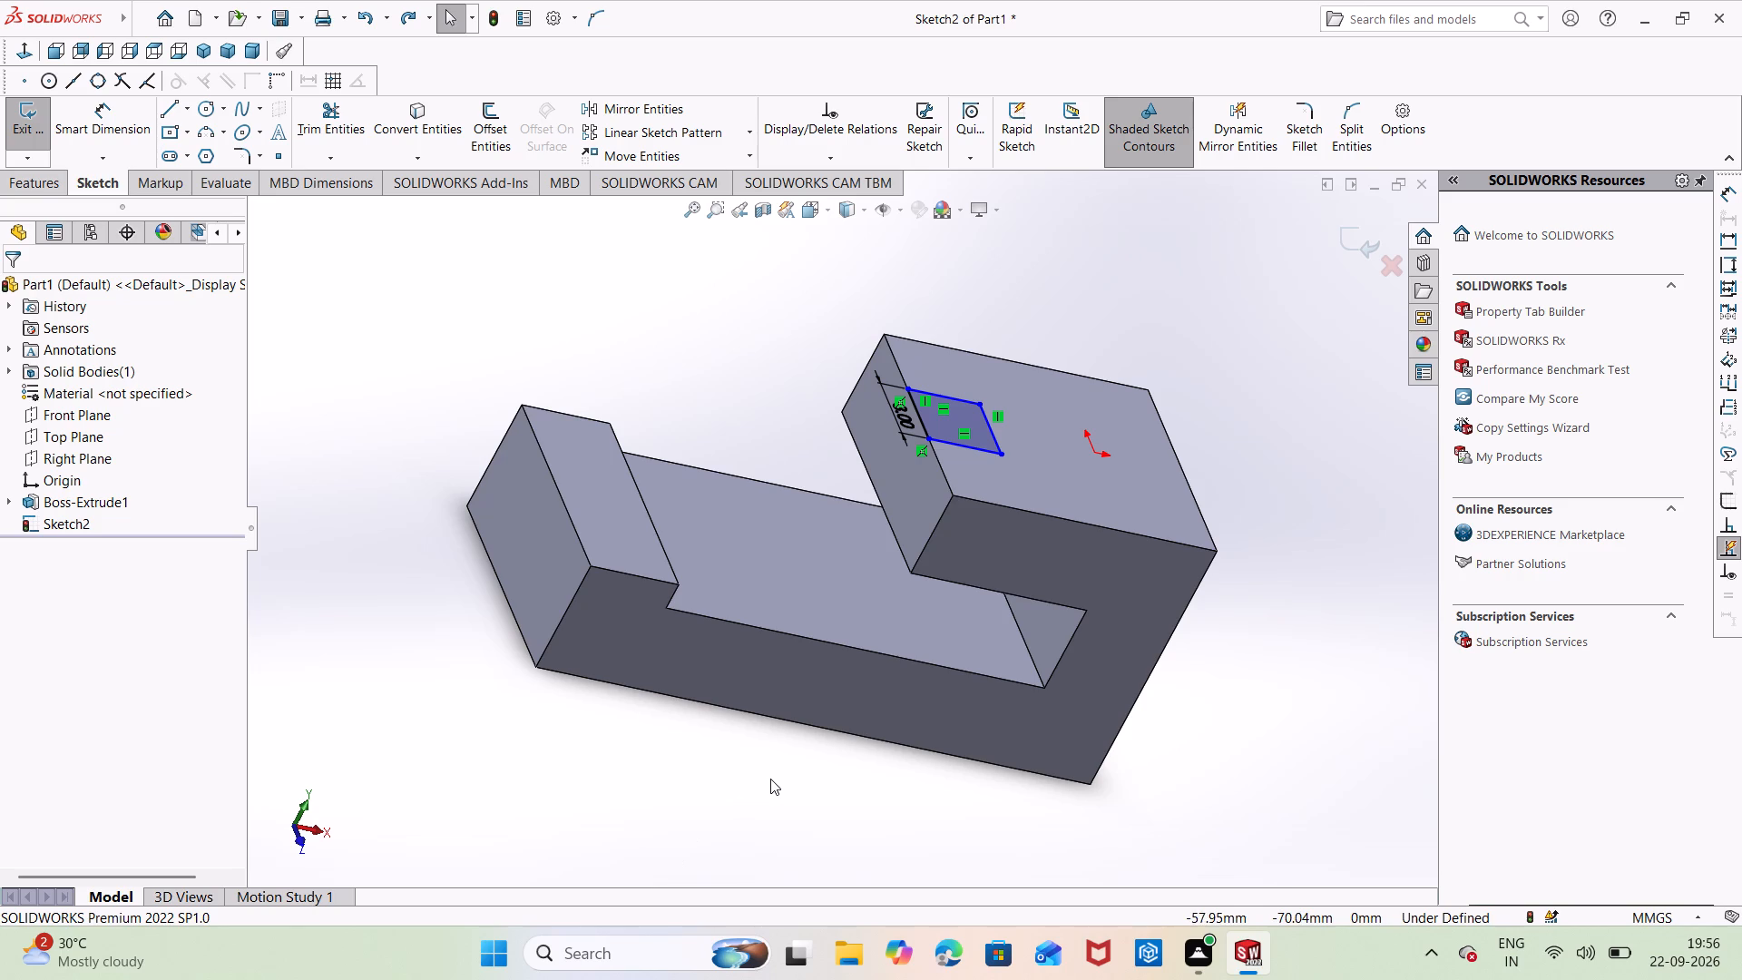
pyautogui.click(760, 789)
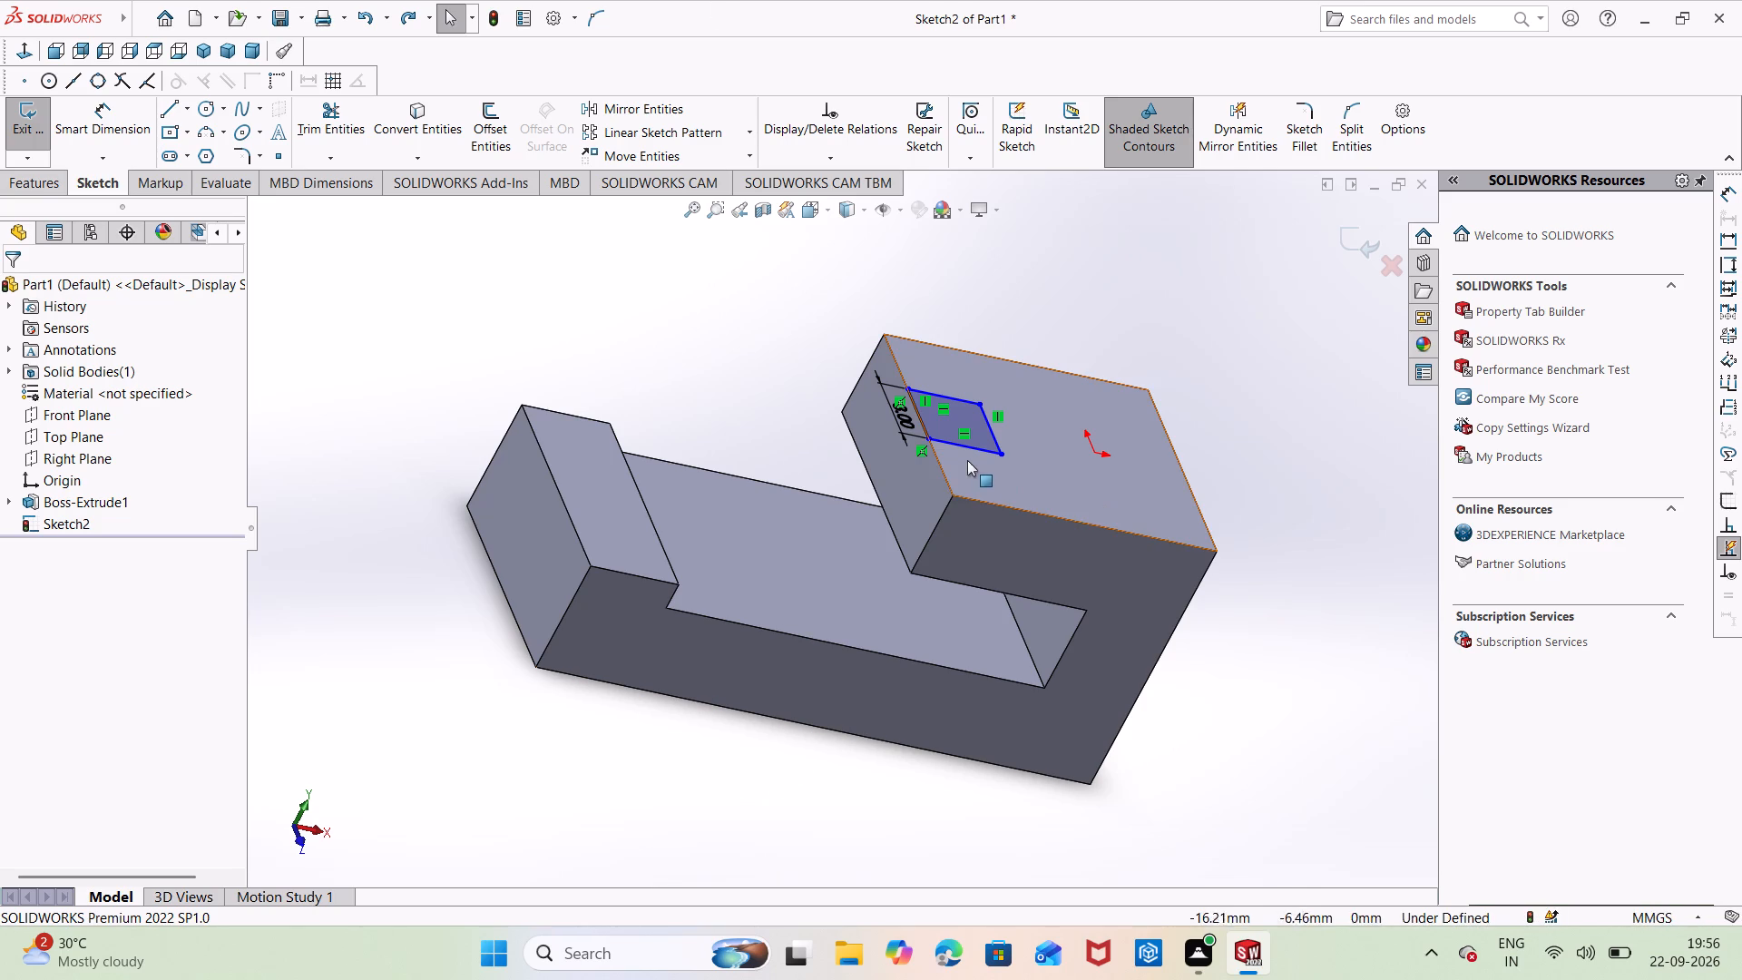
pyautogui.click(971, 438)
pyautogui.rightClick(978, 430)
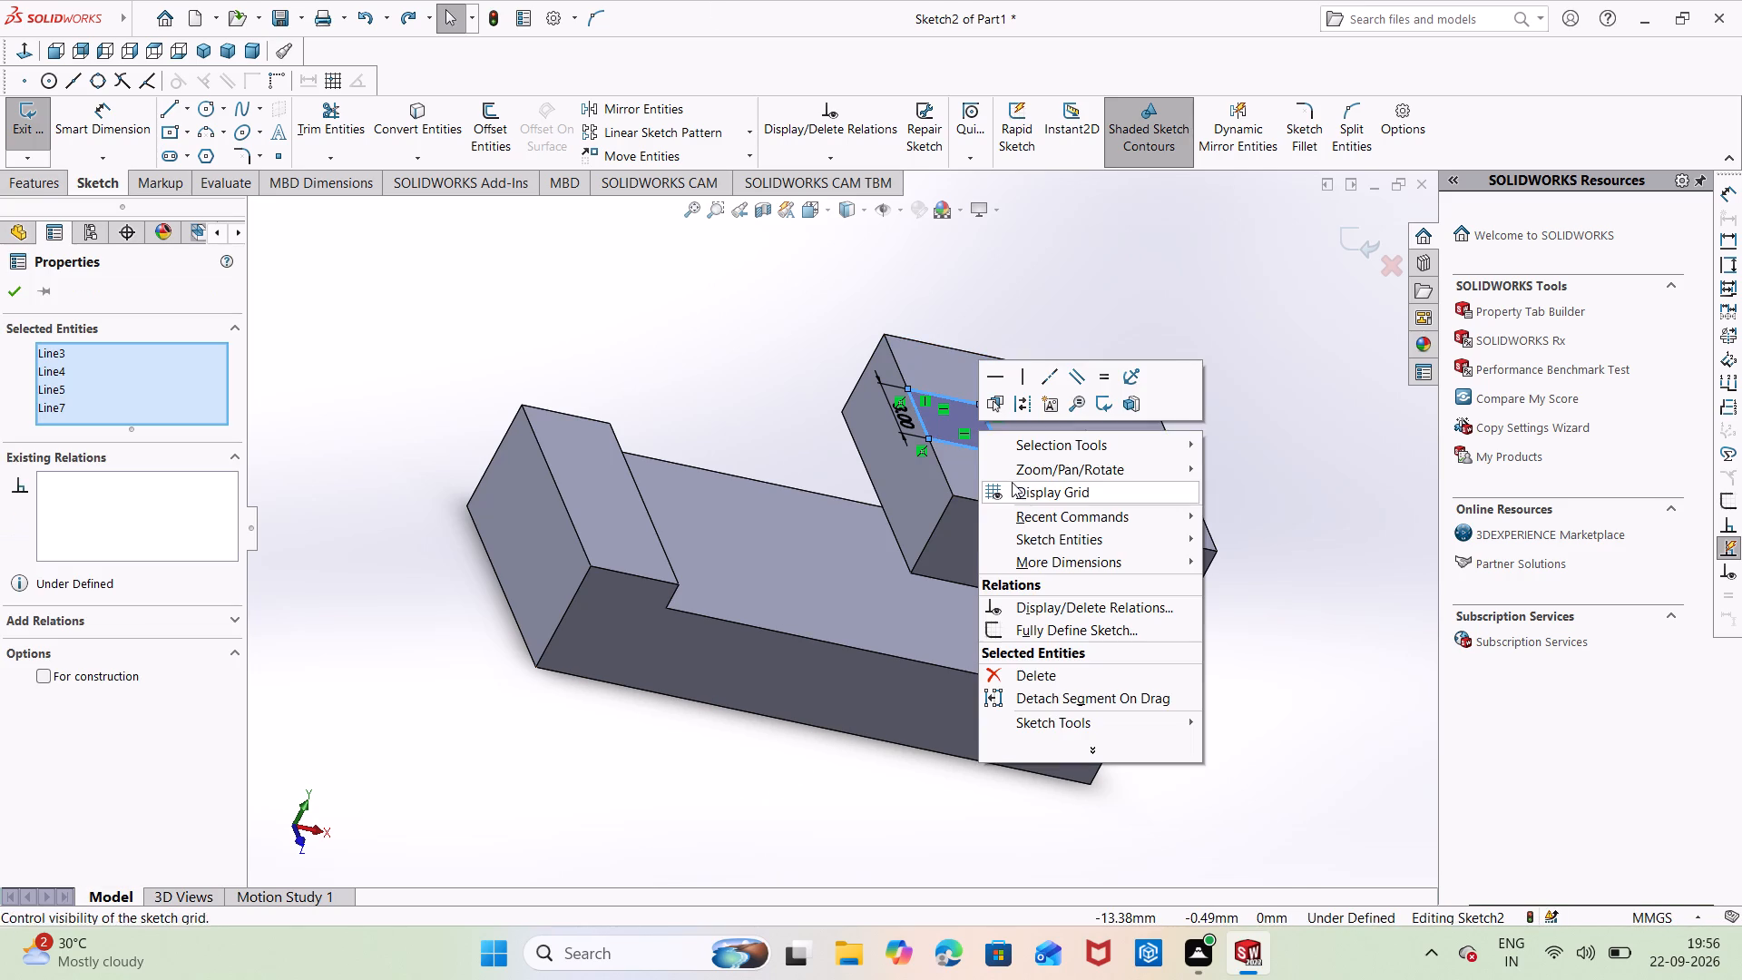
pyautogui.click(1012, 681)
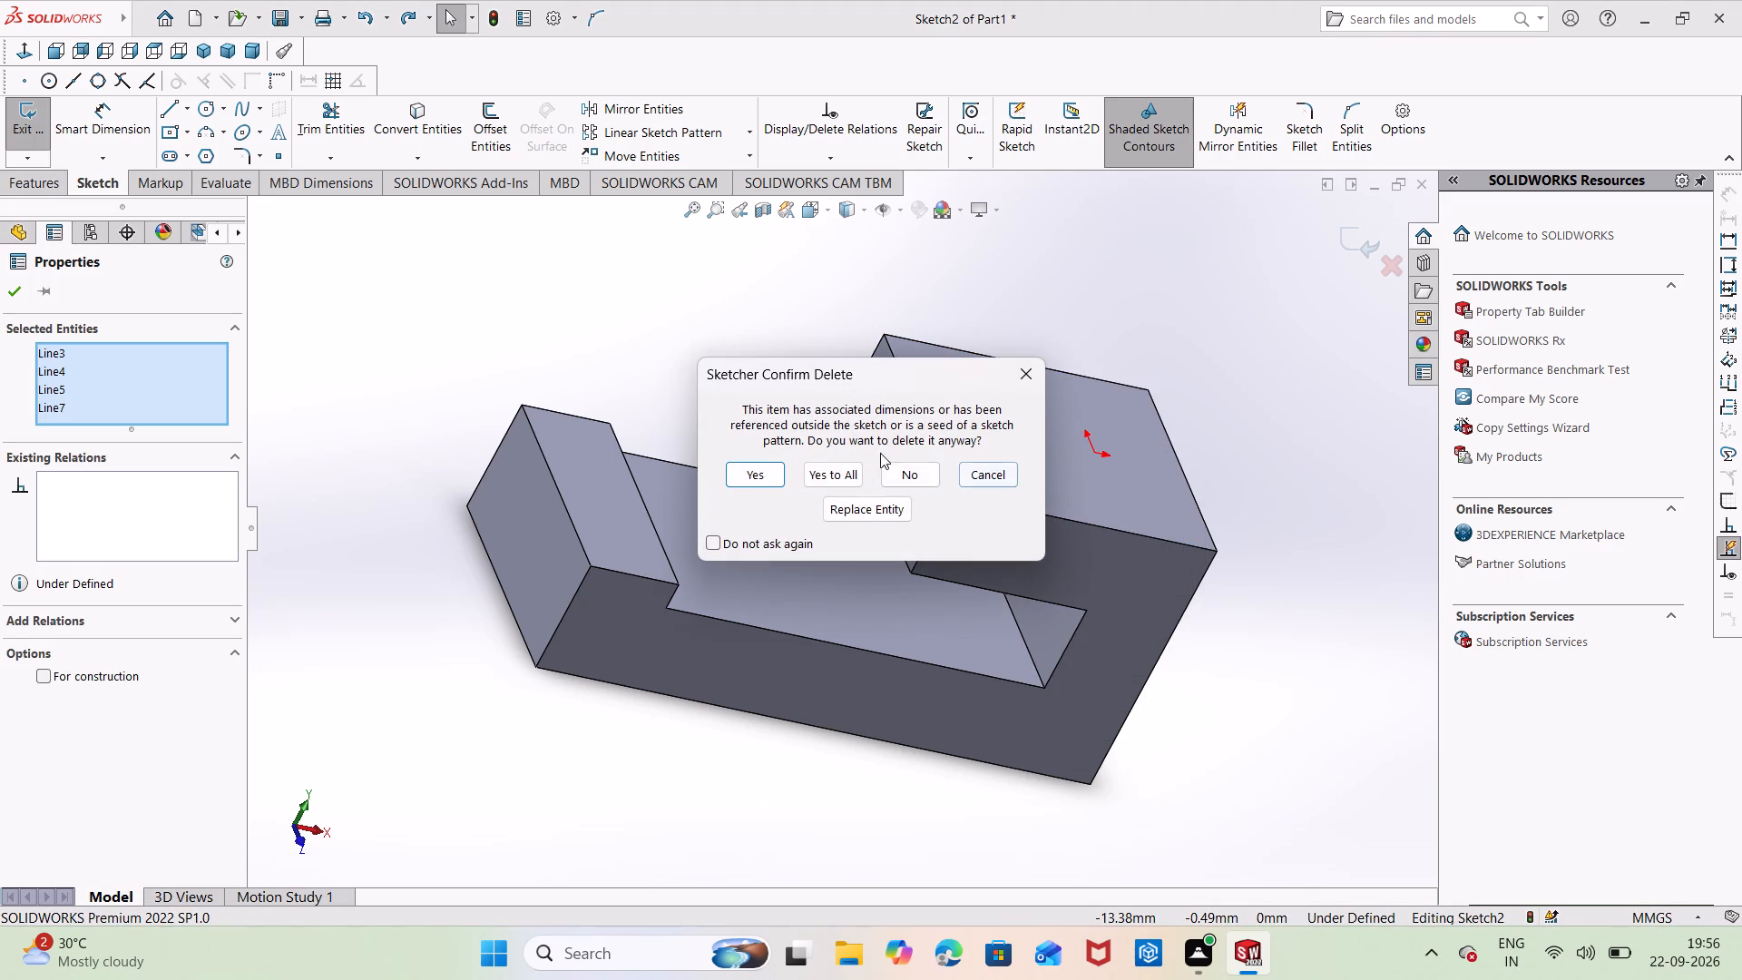
pyautogui.click(737, 480)
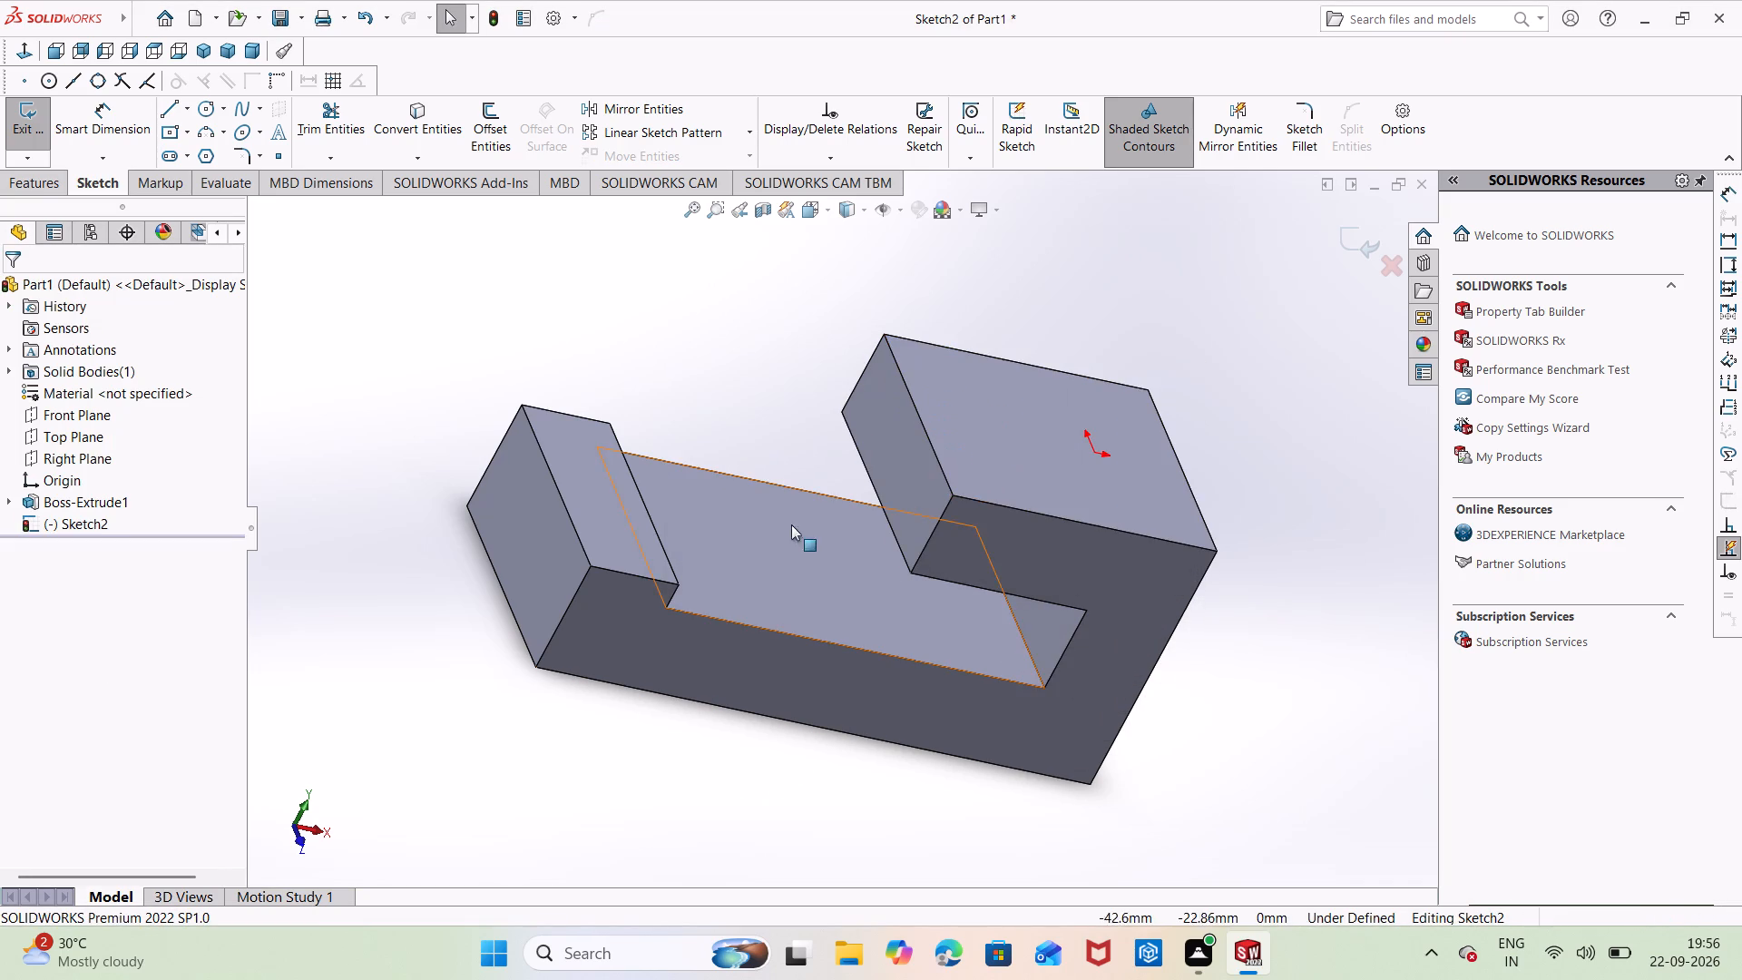
# On the Front Plane, sketch an inclined line about 26 mm long from the low step's inner top corner to the midpoint of the arm's end edge.
pyautogui.moveTo(1045, 770); pyautogui.dragTo(999, 675, button='middle')
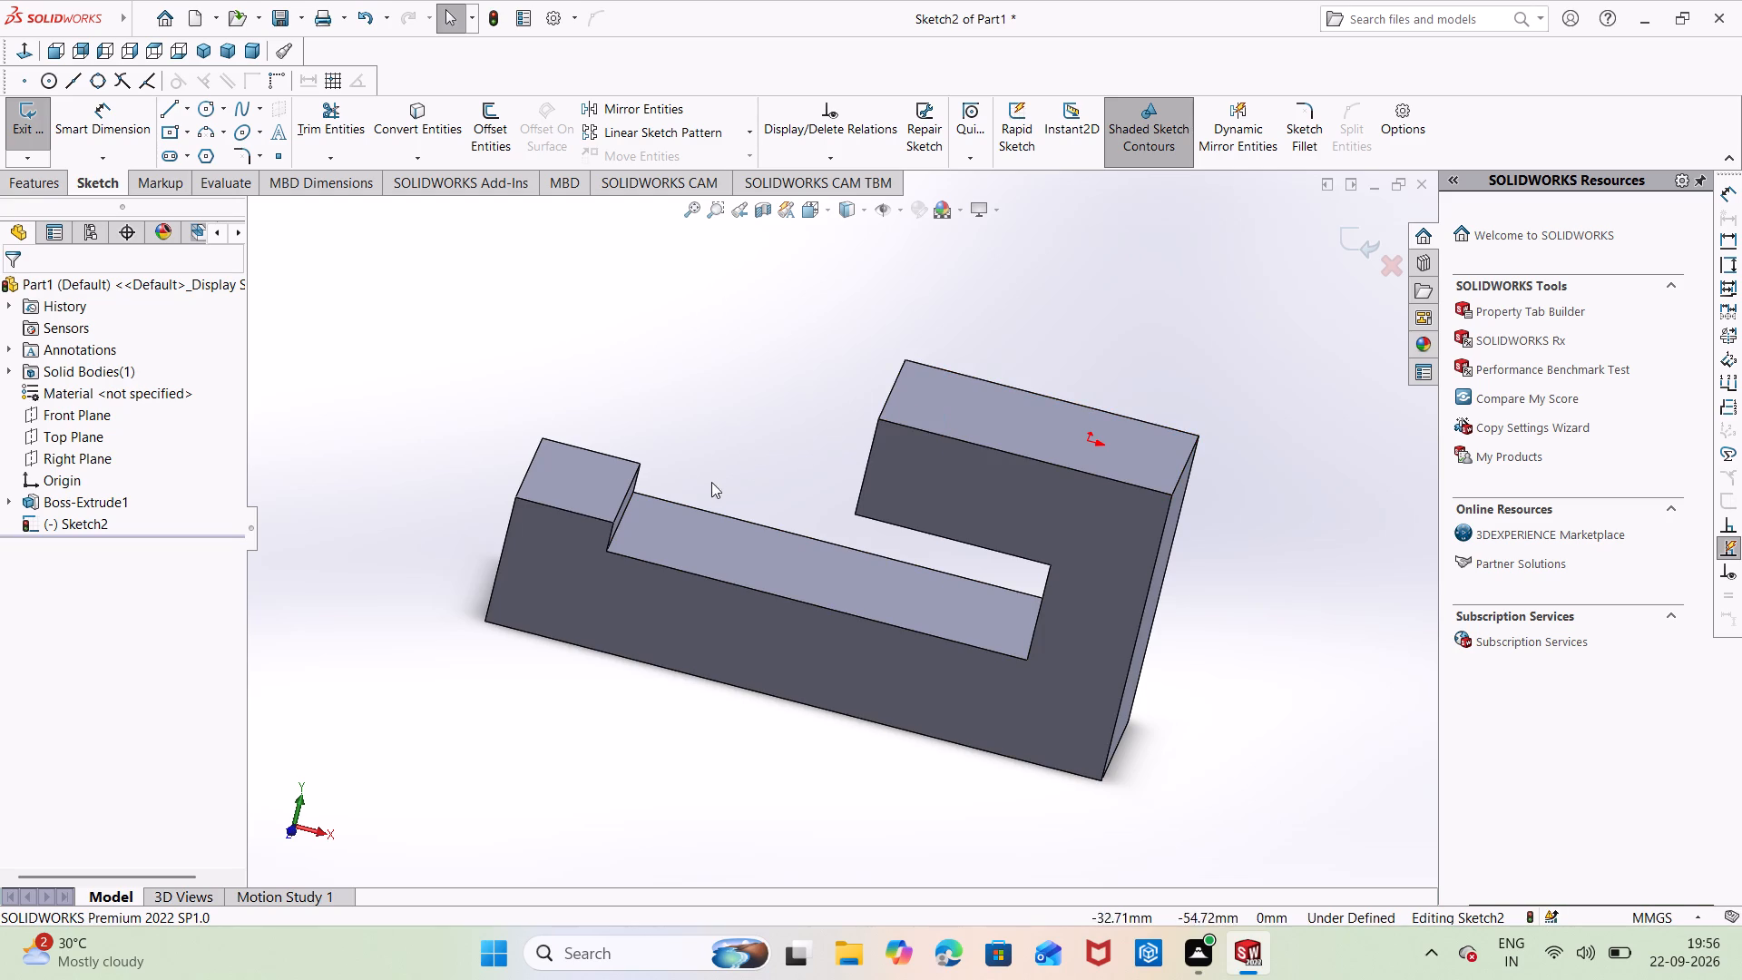
pyautogui.moveTo(1168, 690); pyautogui.dragTo(1227, 611, button='middle')
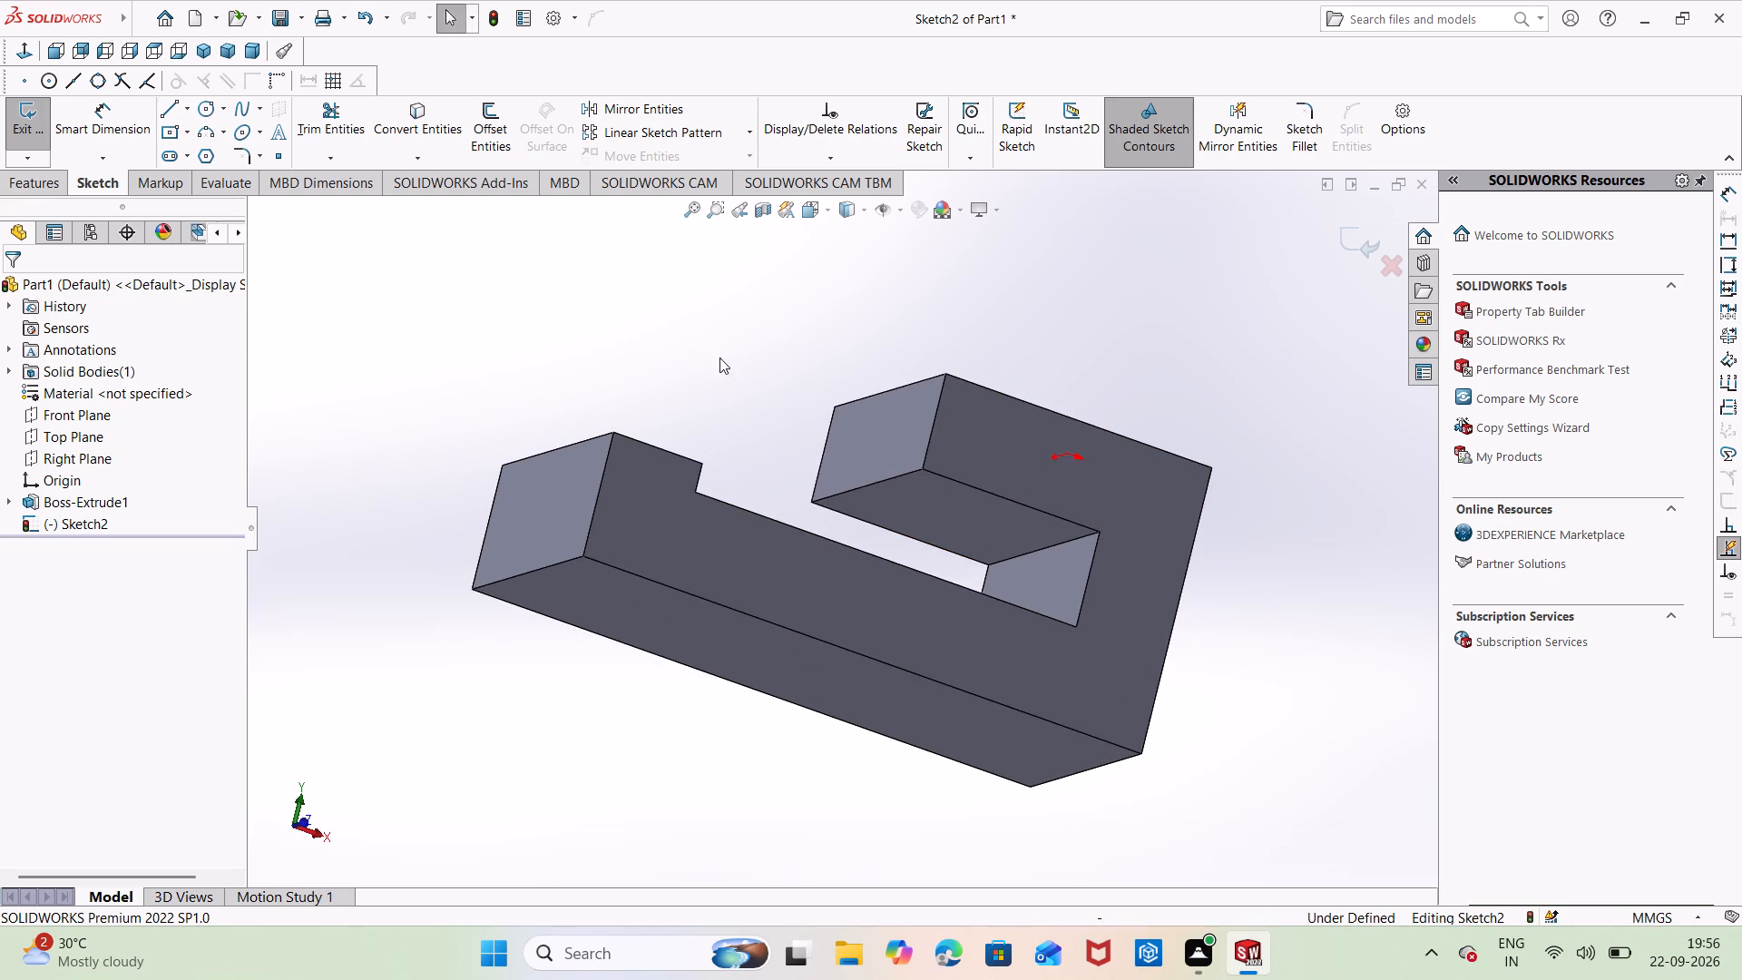
pyautogui.moveTo(710, 369); pyautogui.dragTo(705, 565, button='middle')
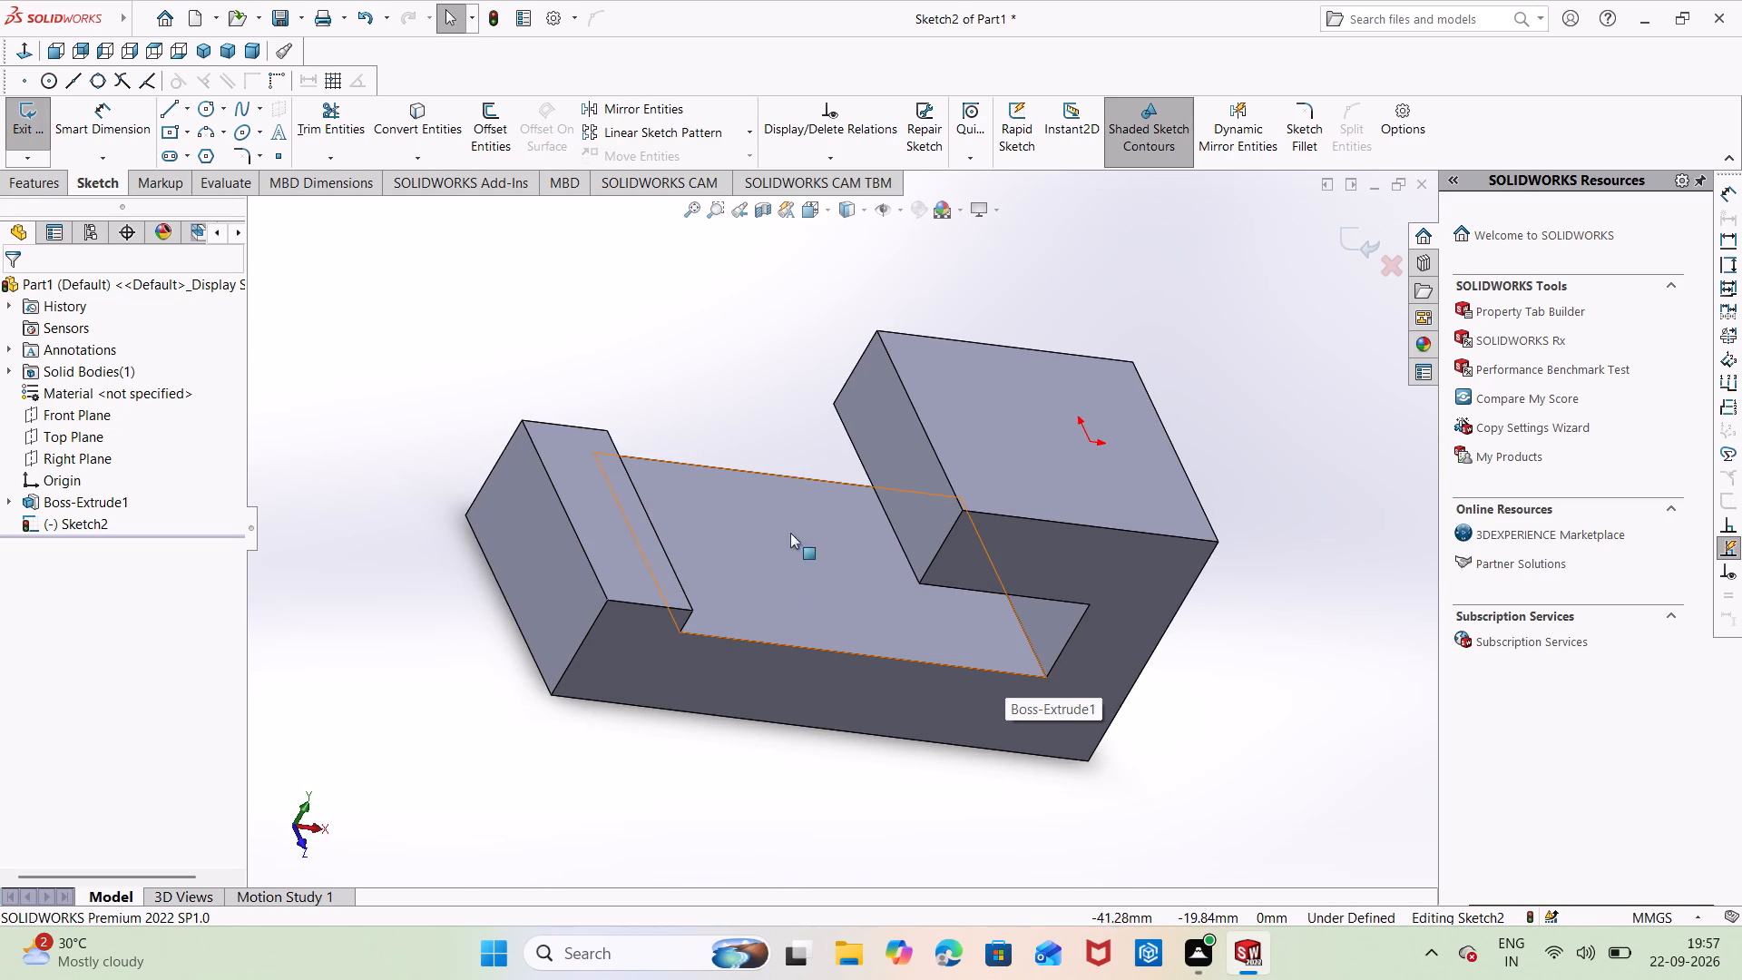
pyautogui.rightClick(60, 414)
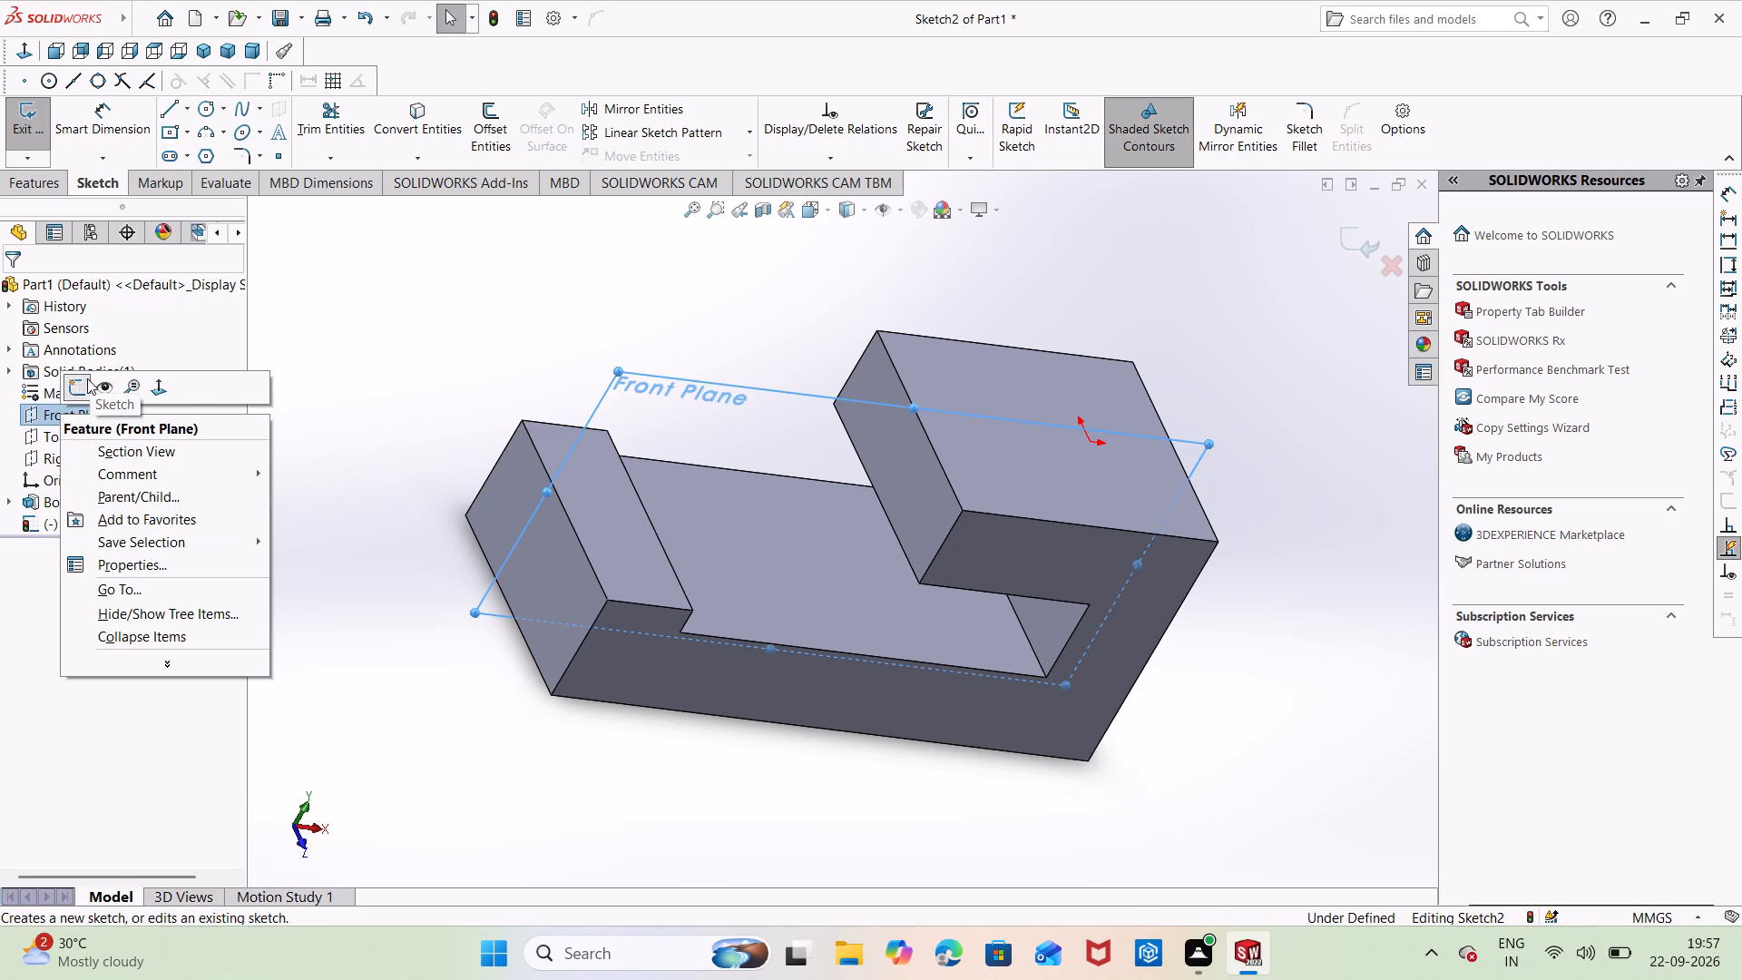
pyautogui.click(83, 382)
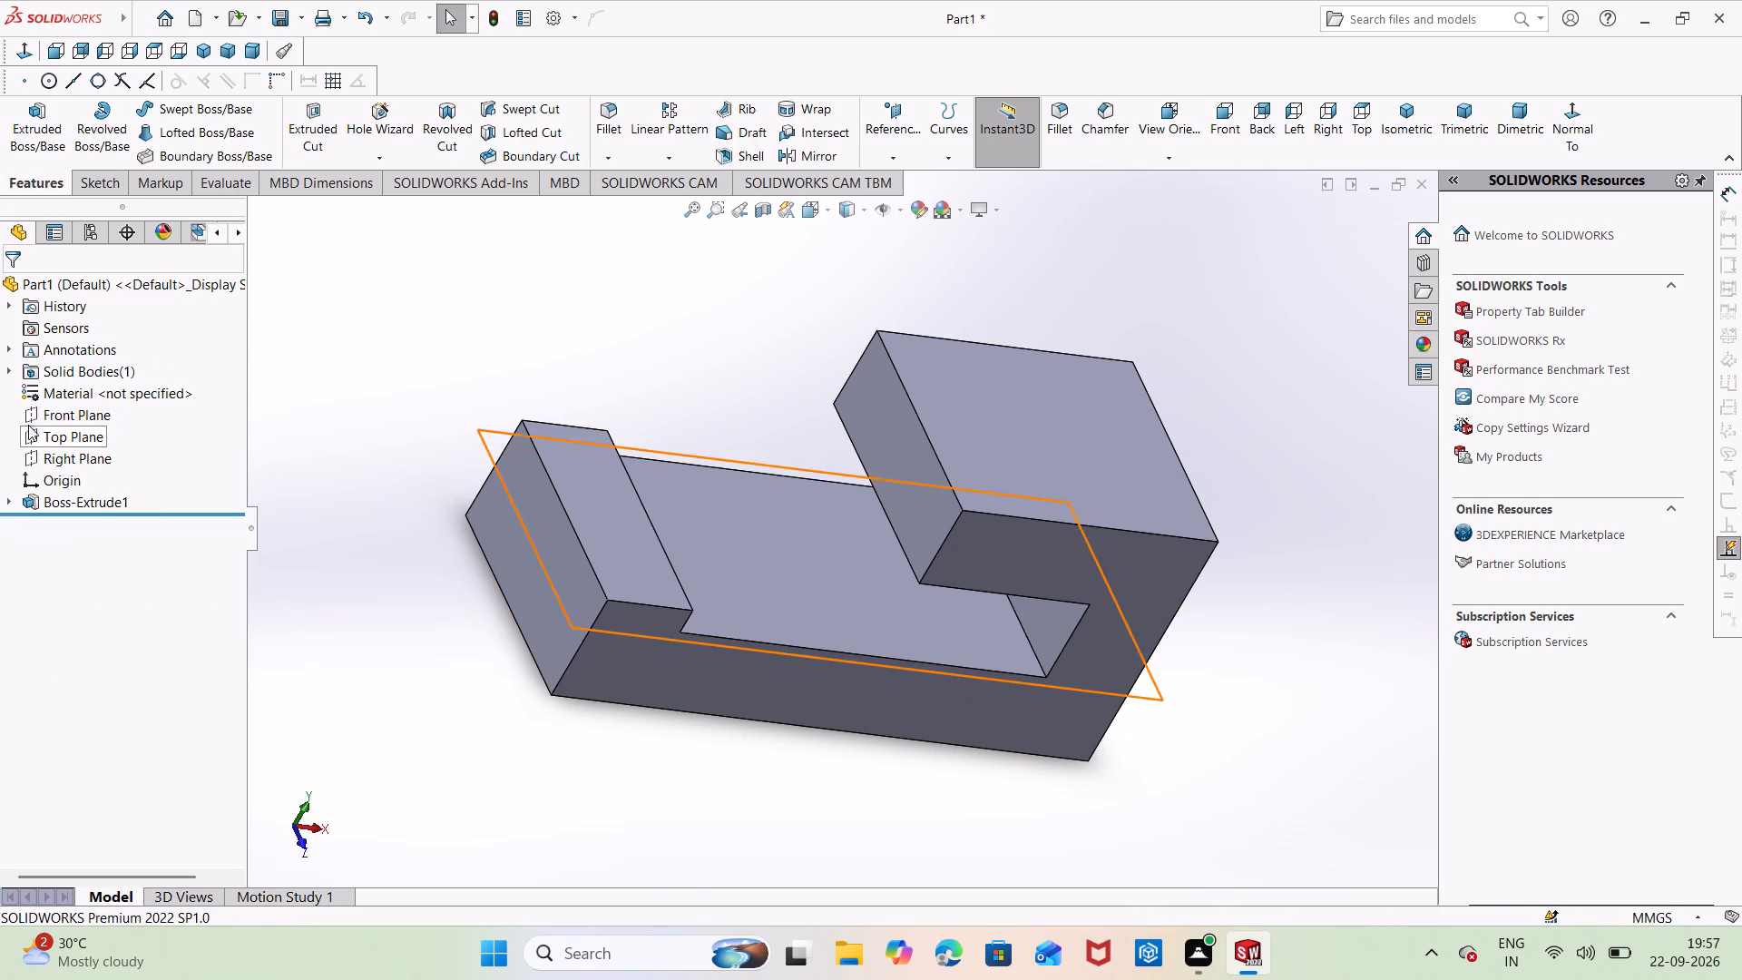
pyautogui.rightClick(65, 411)
pyautogui.click(80, 379)
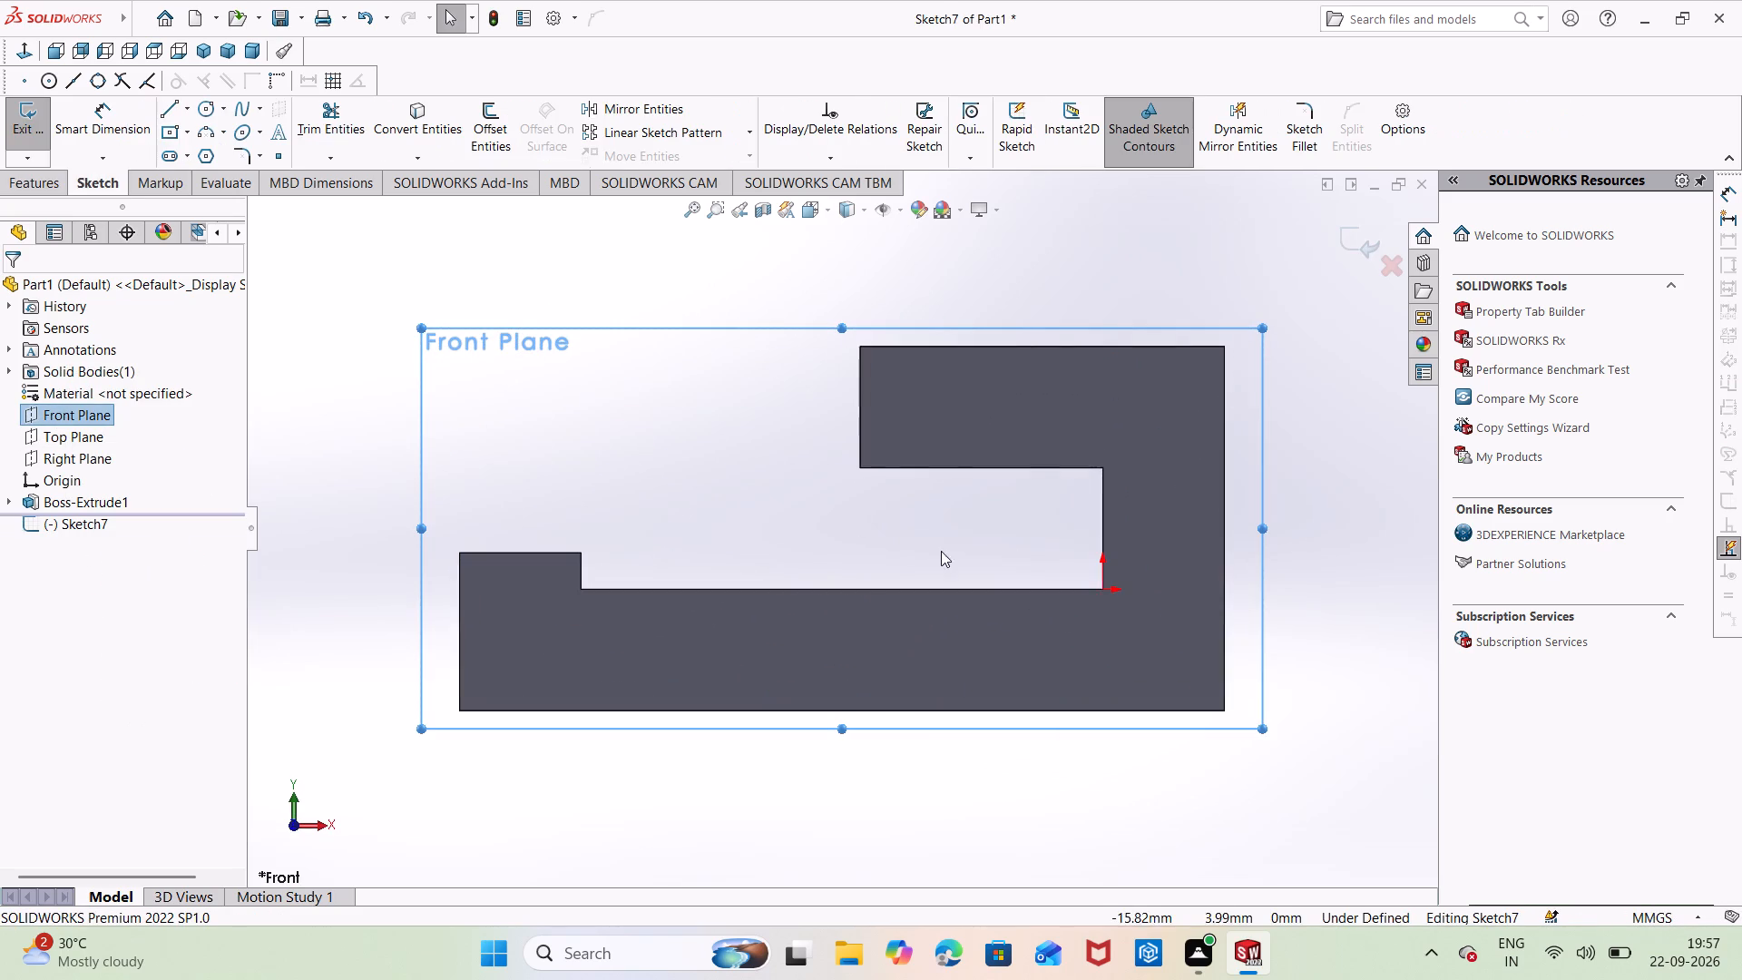
pyautogui.moveTo(640, 505); pyautogui.dragTo(635, 501, button='right')
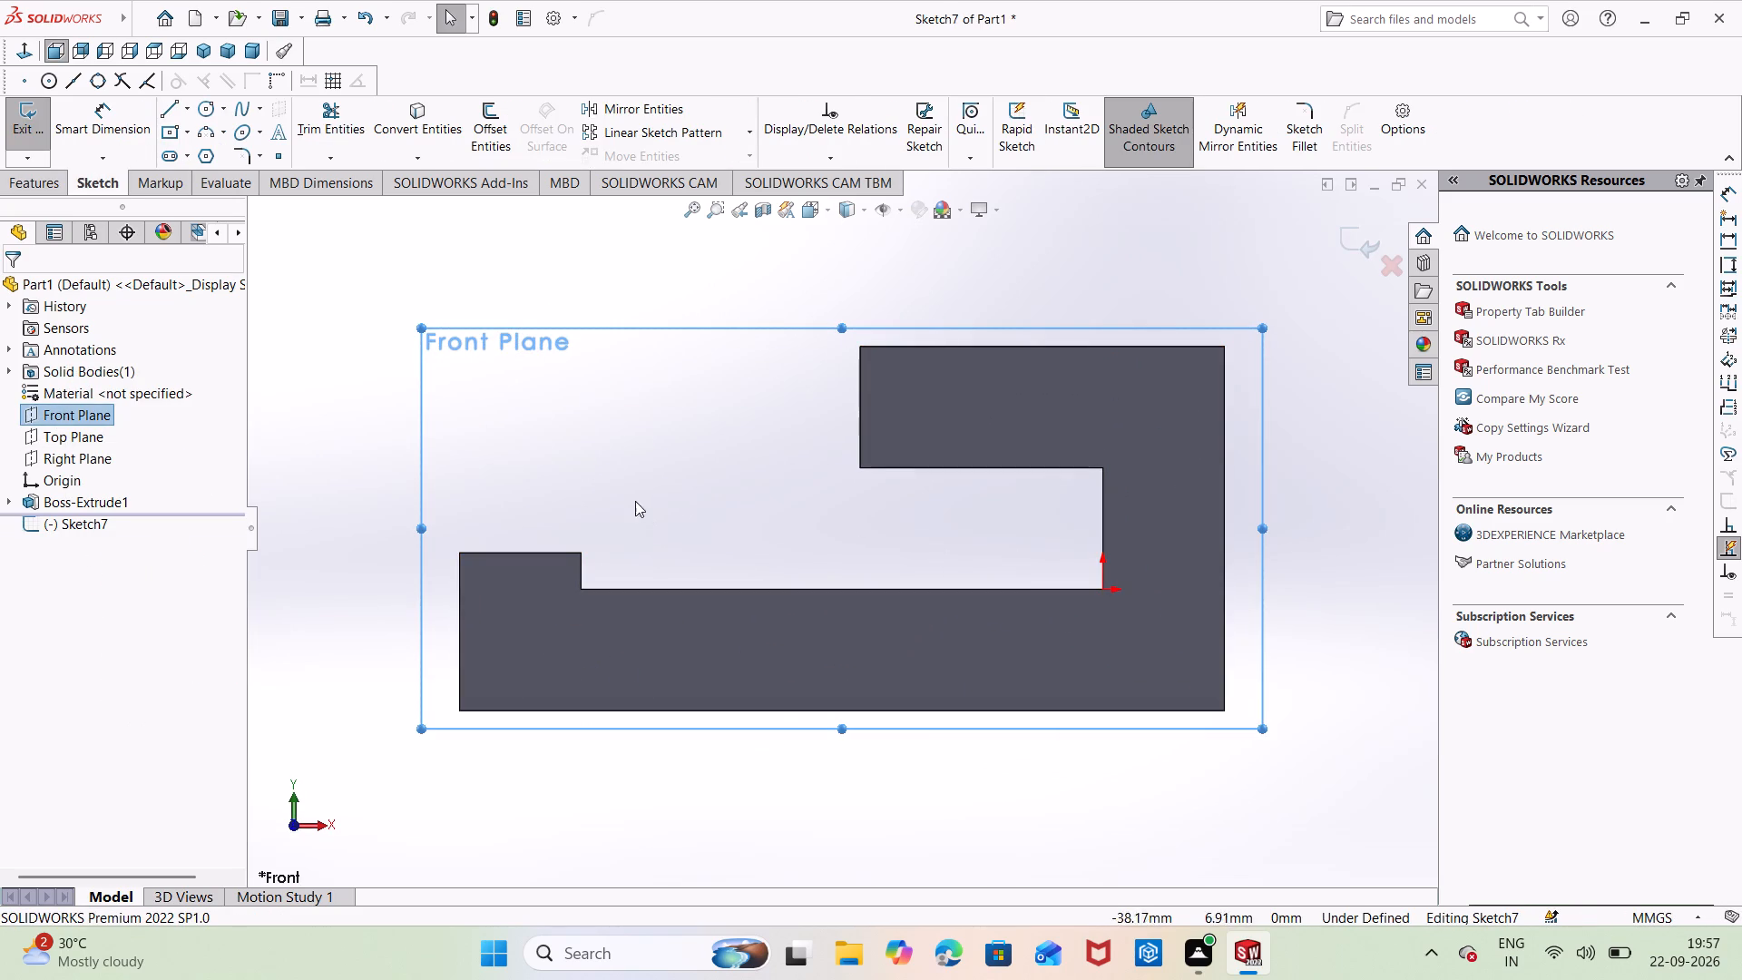
pyautogui.moveTo(635, 501); pyautogui.dragTo(535, 452, button='right')
pyautogui.moveTo(670, 494); pyautogui.dragTo(582, 491, button='right')
pyautogui.moveTo(686, 496); pyautogui.dragTo(686, 494, button='right')
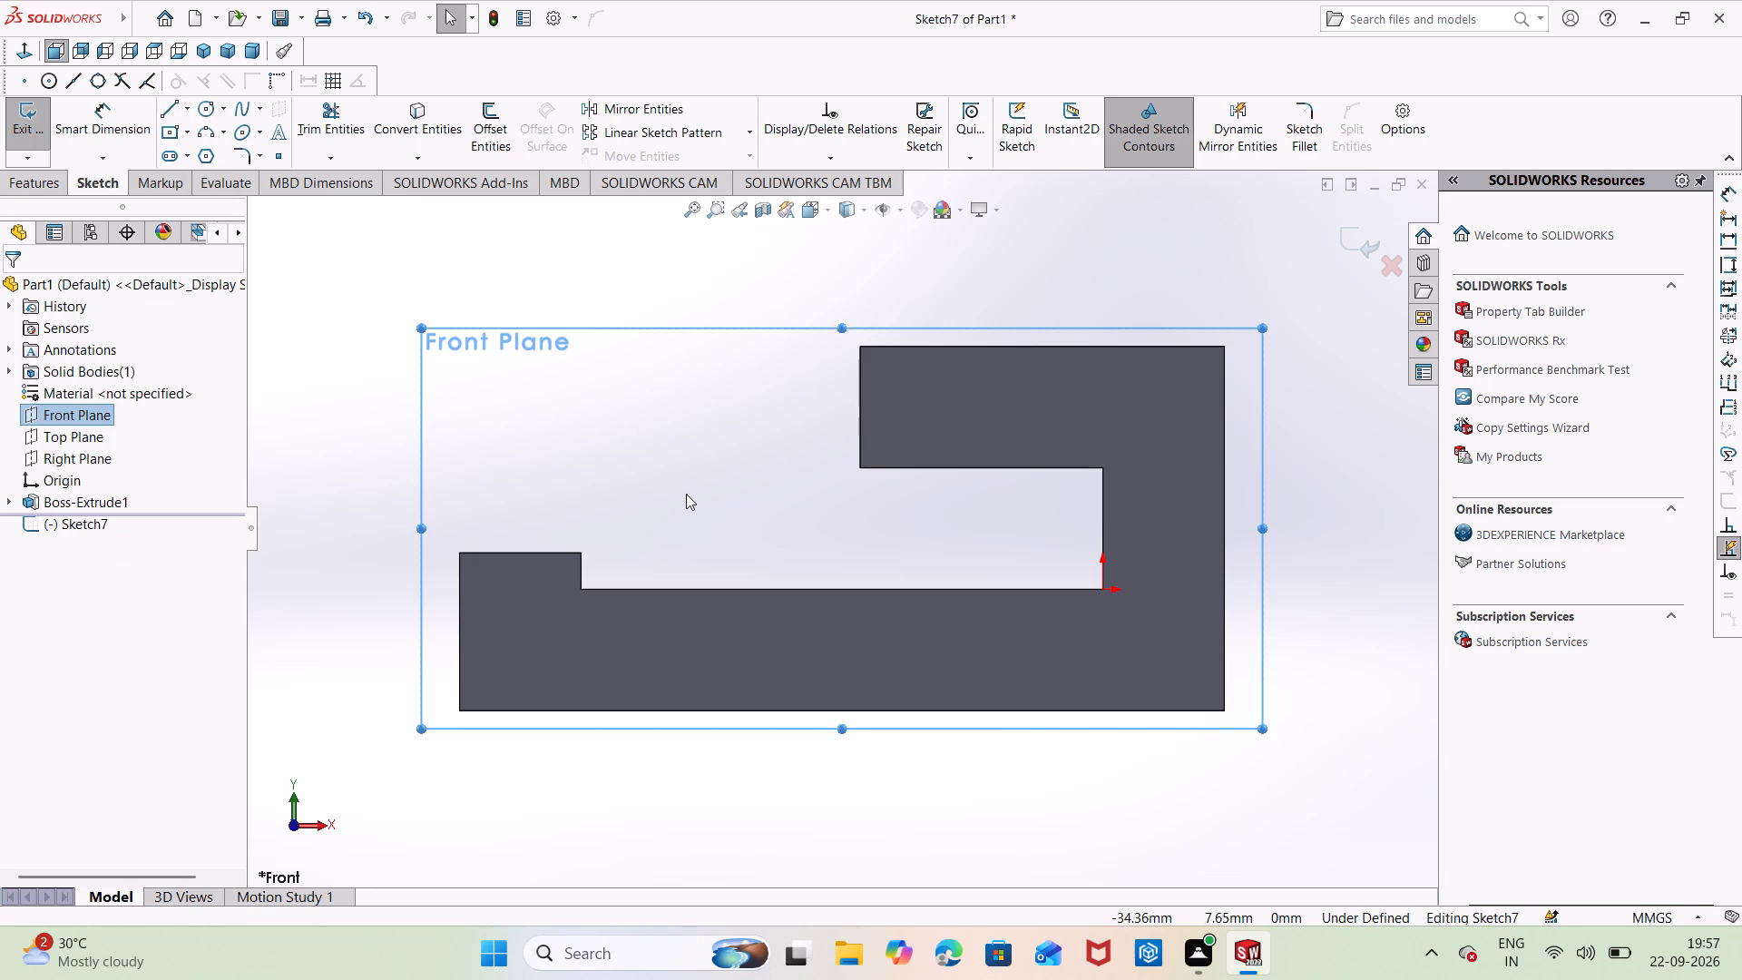
pyautogui.moveTo(686, 494); pyautogui.dragTo(589, 475, button='right')
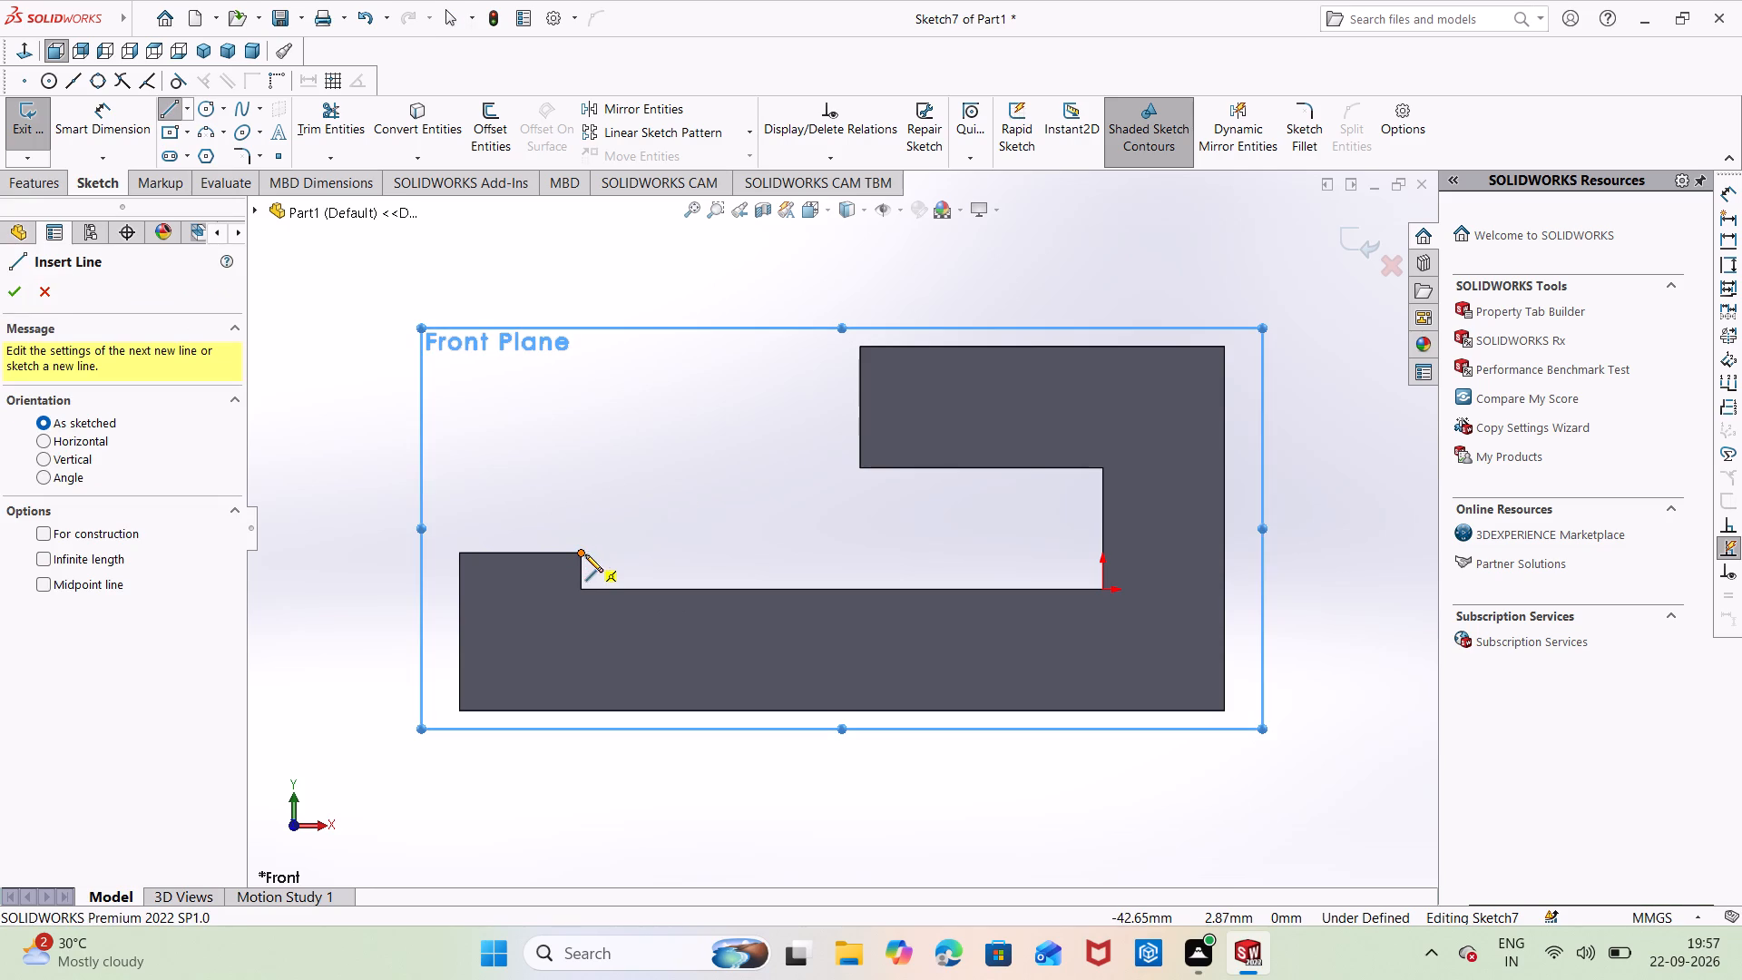
pyautogui.click(585, 554)
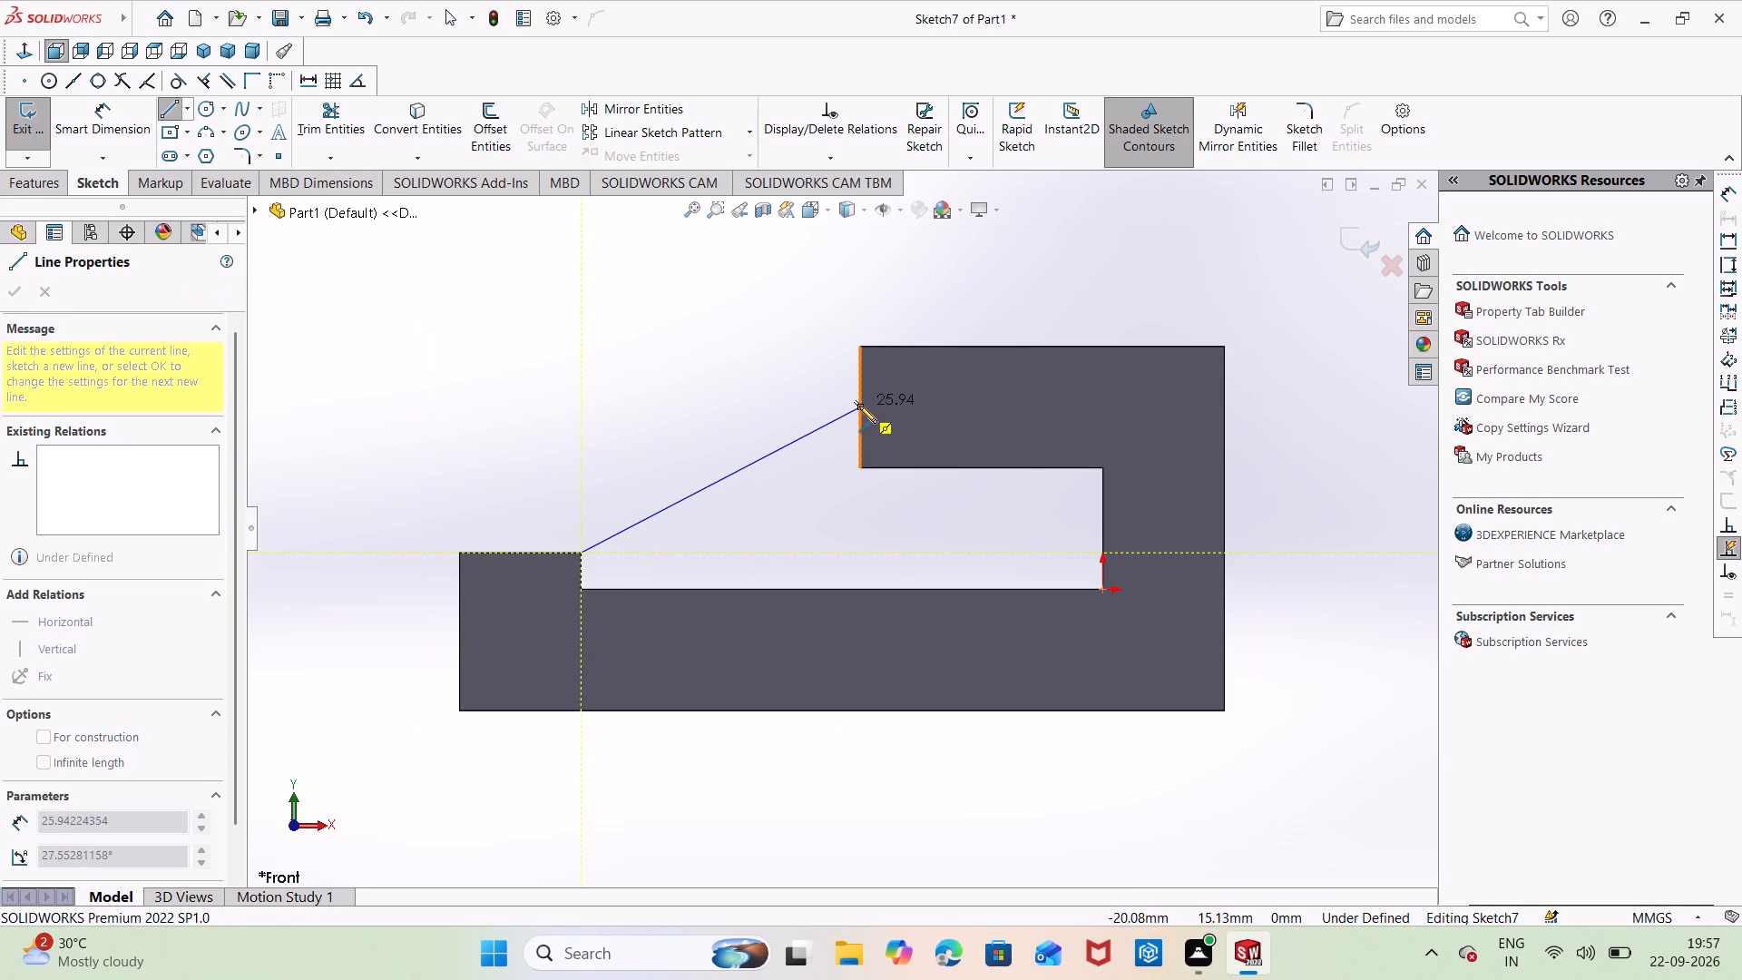
pyautogui.click(859, 406)
pyautogui.press('Escape')
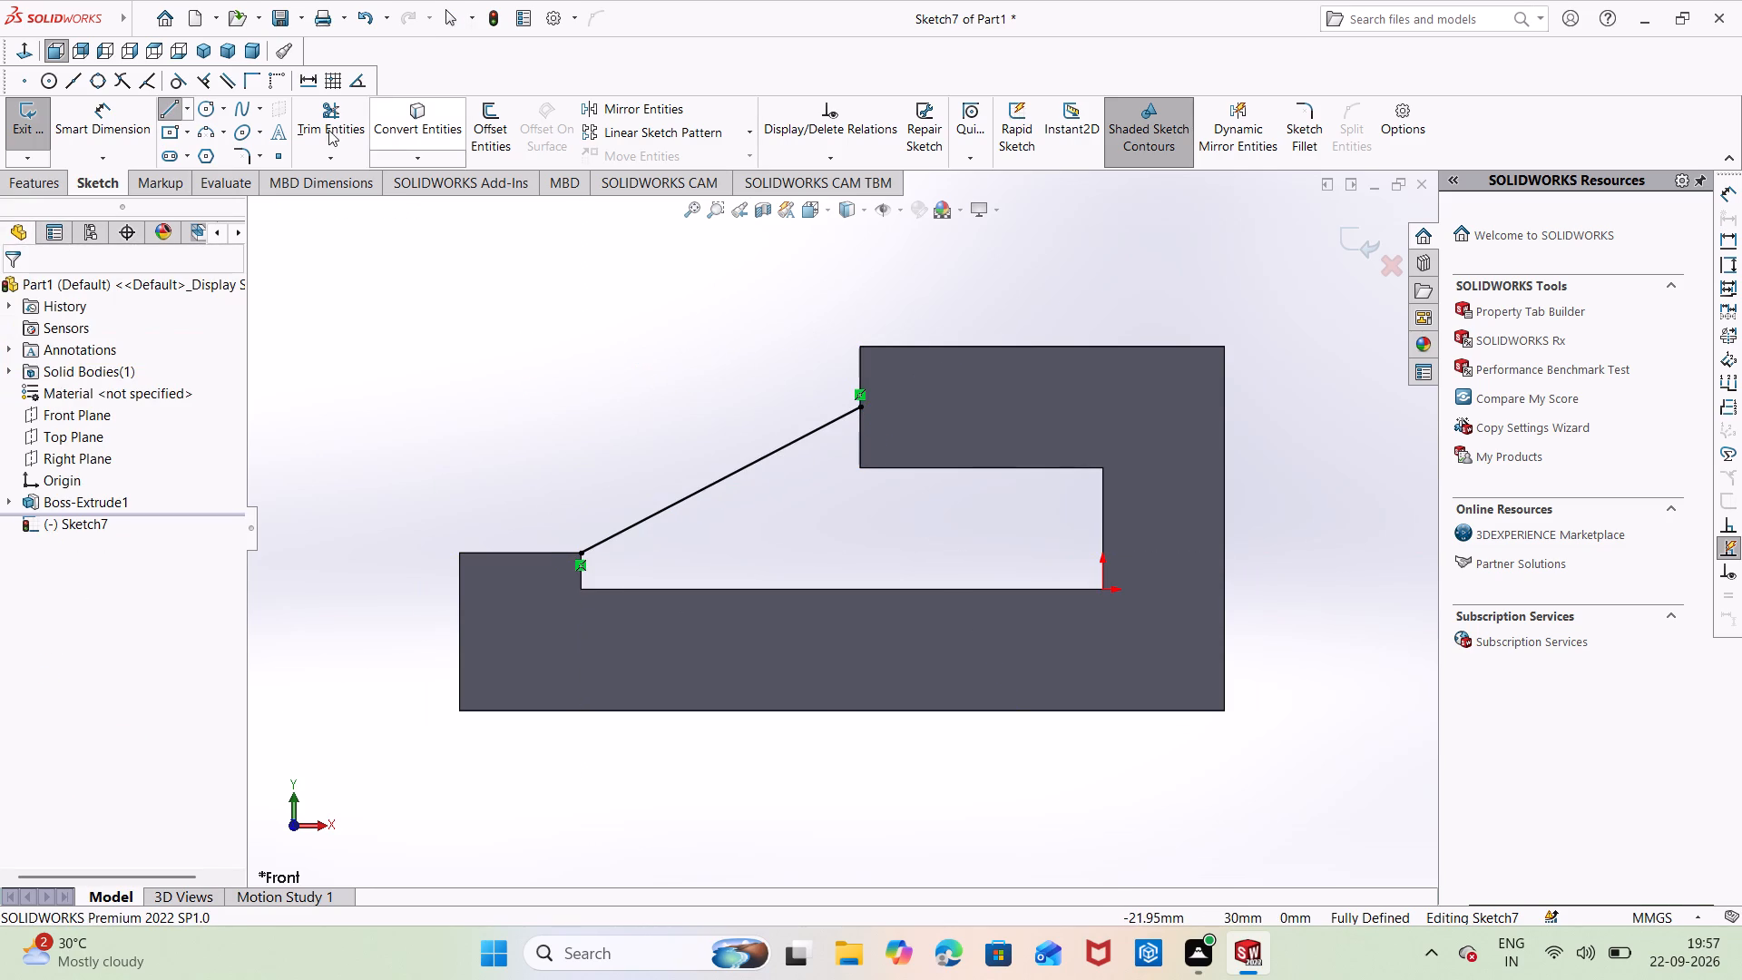
# Create a 16 mm thick rib on both sides of the inclined line, filling toward the base.
pyautogui.click(41, 181)
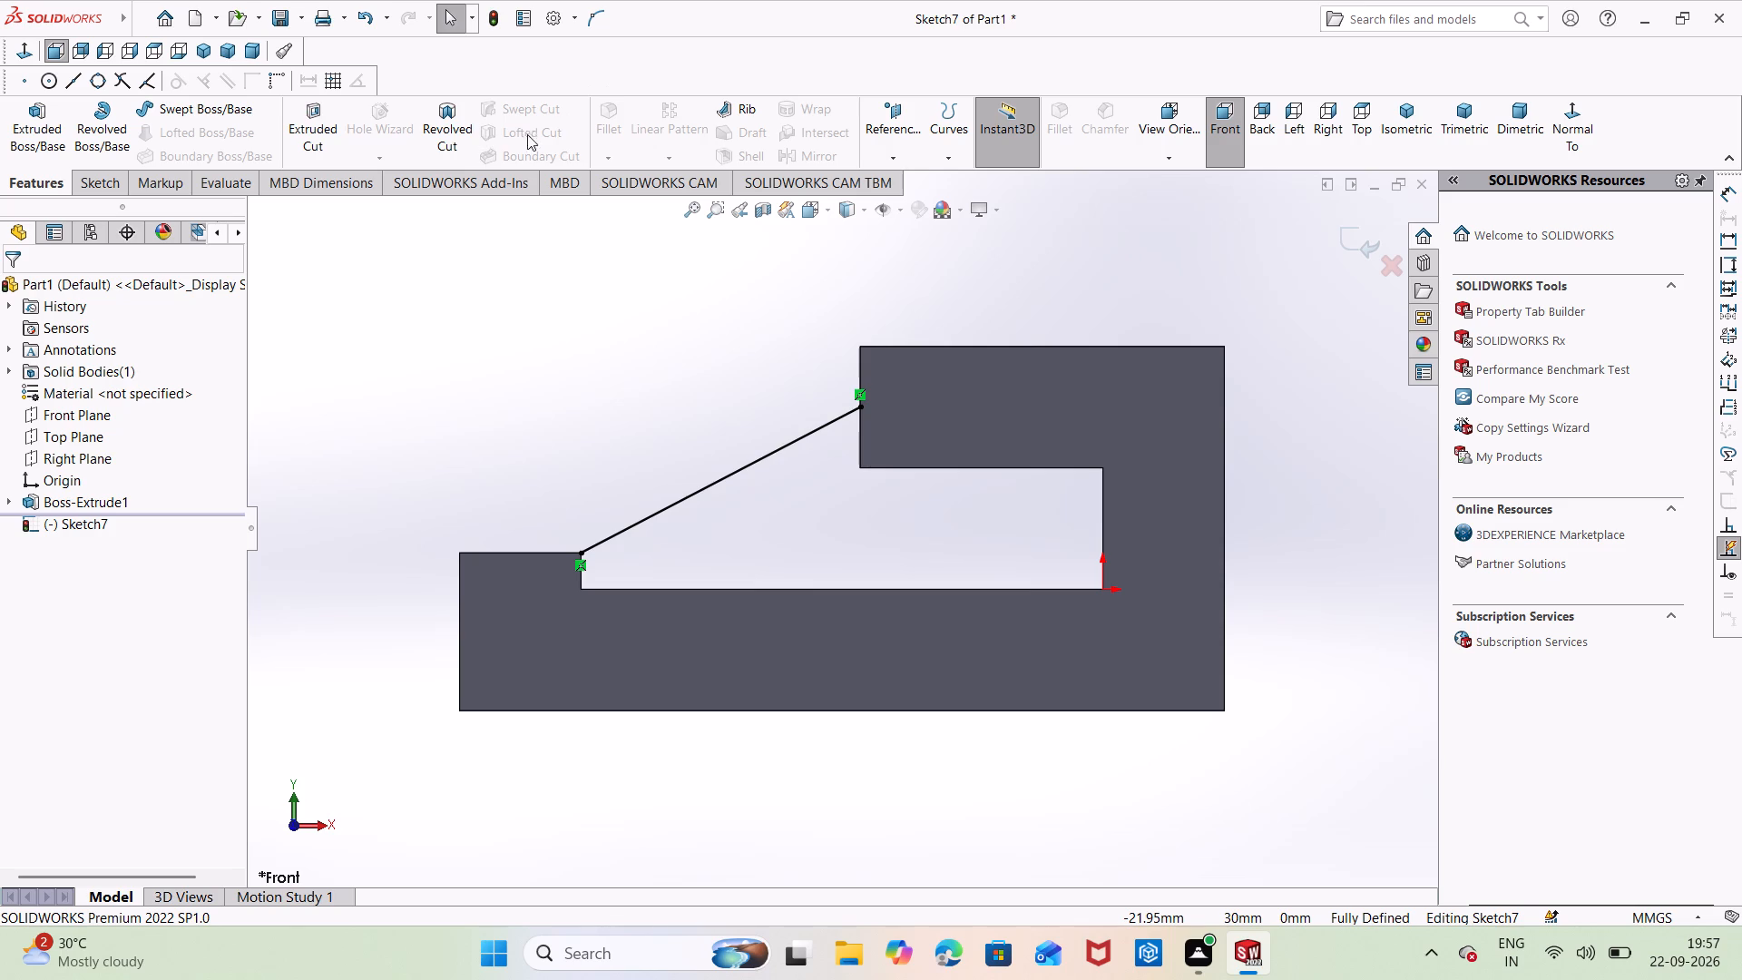
pyautogui.click(730, 107)
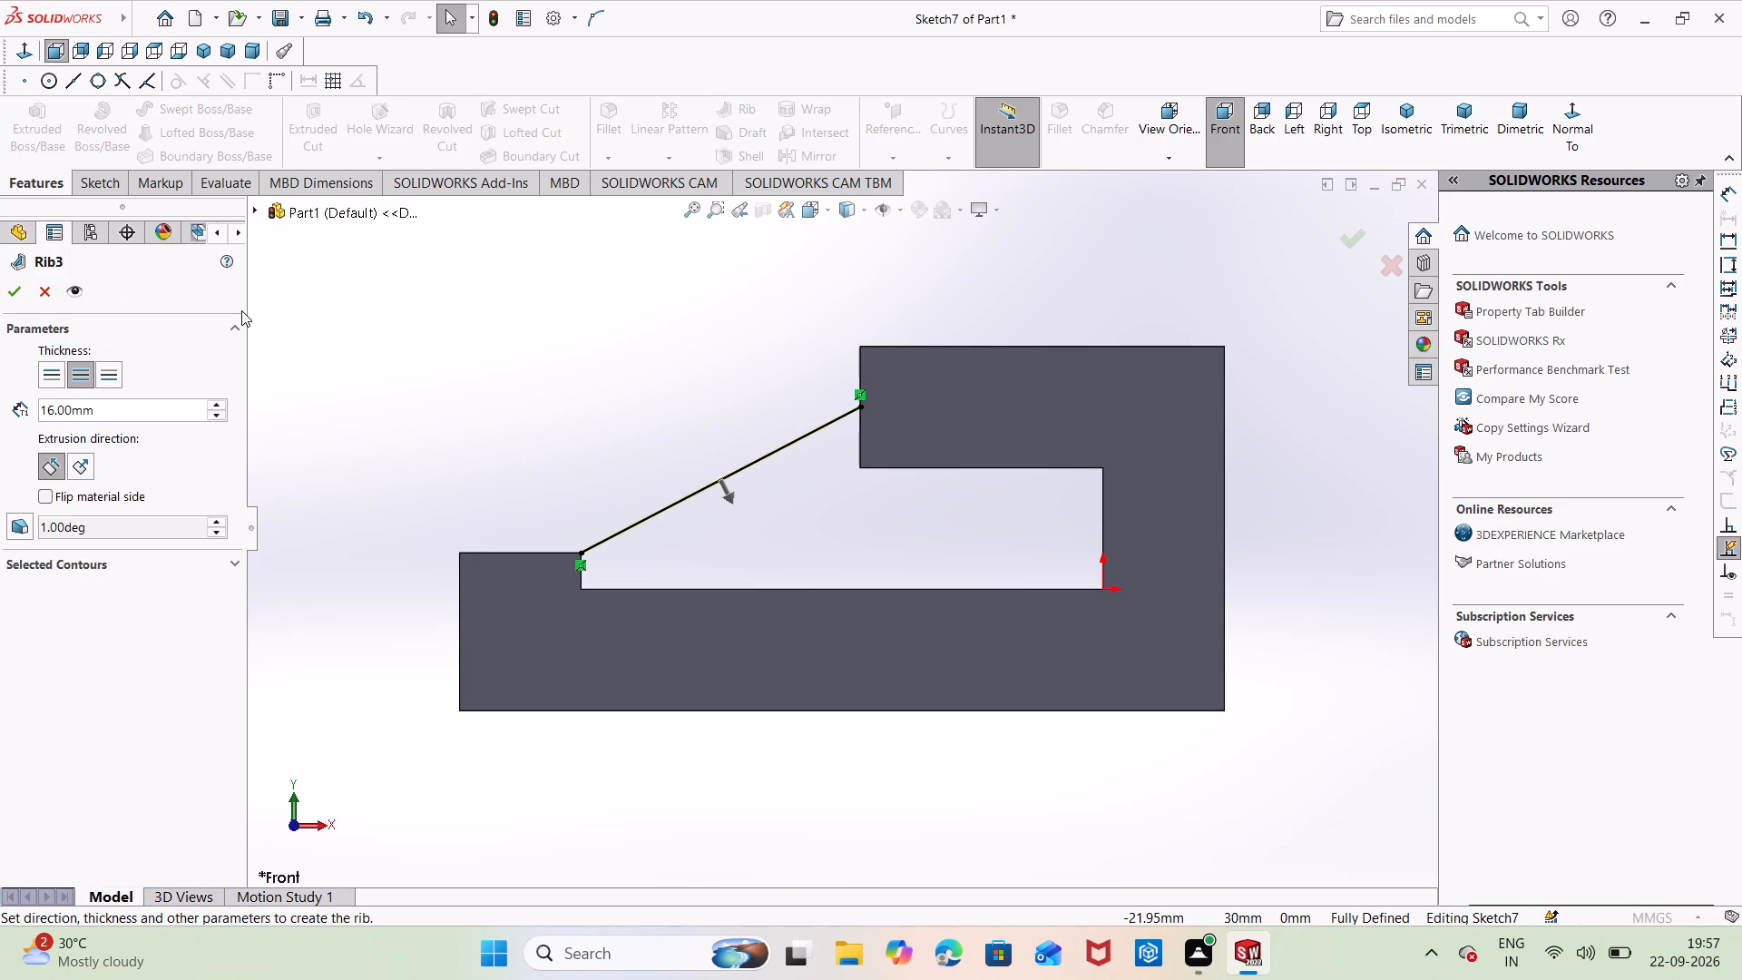
pyautogui.click(5, 293)
# On the base's bottom face, sketch a center rectangle about 22 mm by 8 mm, centred level with the origin.
pyautogui.moveTo(473, 363); pyautogui.dragTo(473, 373, button='middle')
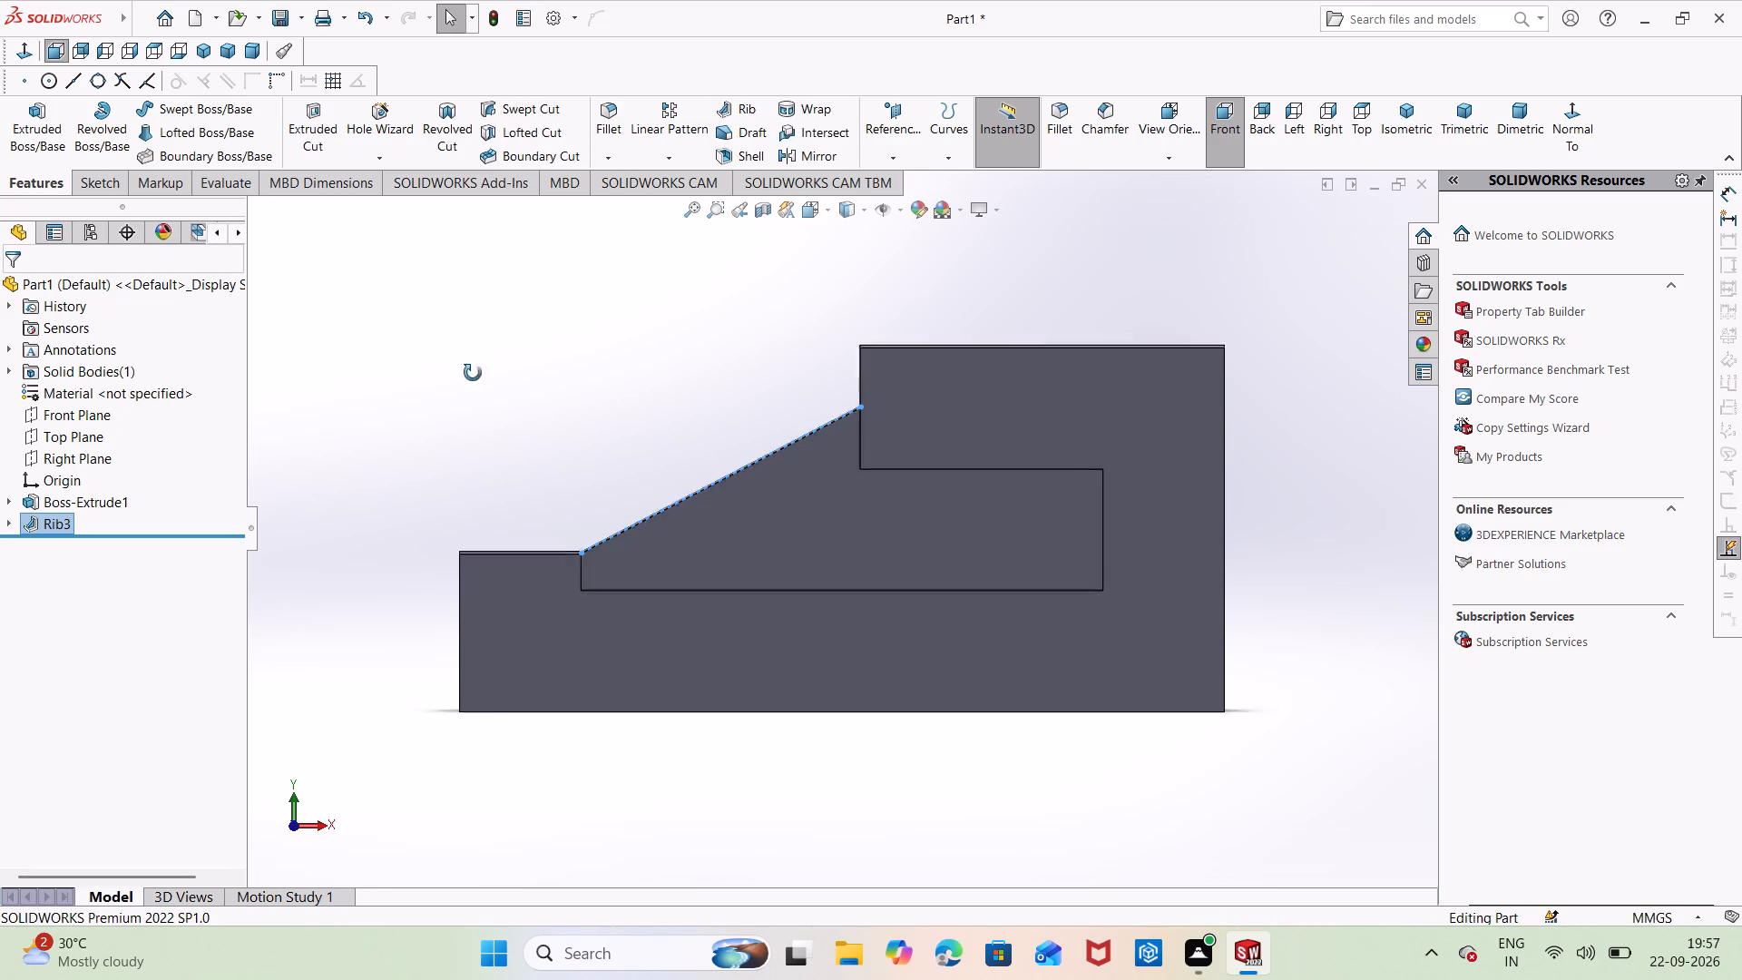
pyautogui.moveTo(473, 373); pyautogui.dragTo(475, 379, button='middle')
pyautogui.moveTo(476, 388); pyautogui.dragTo(528, 435, button='middle')
pyautogui.moveTo(912, 700); pyautogui.dragTo(946, 423, button='middle')
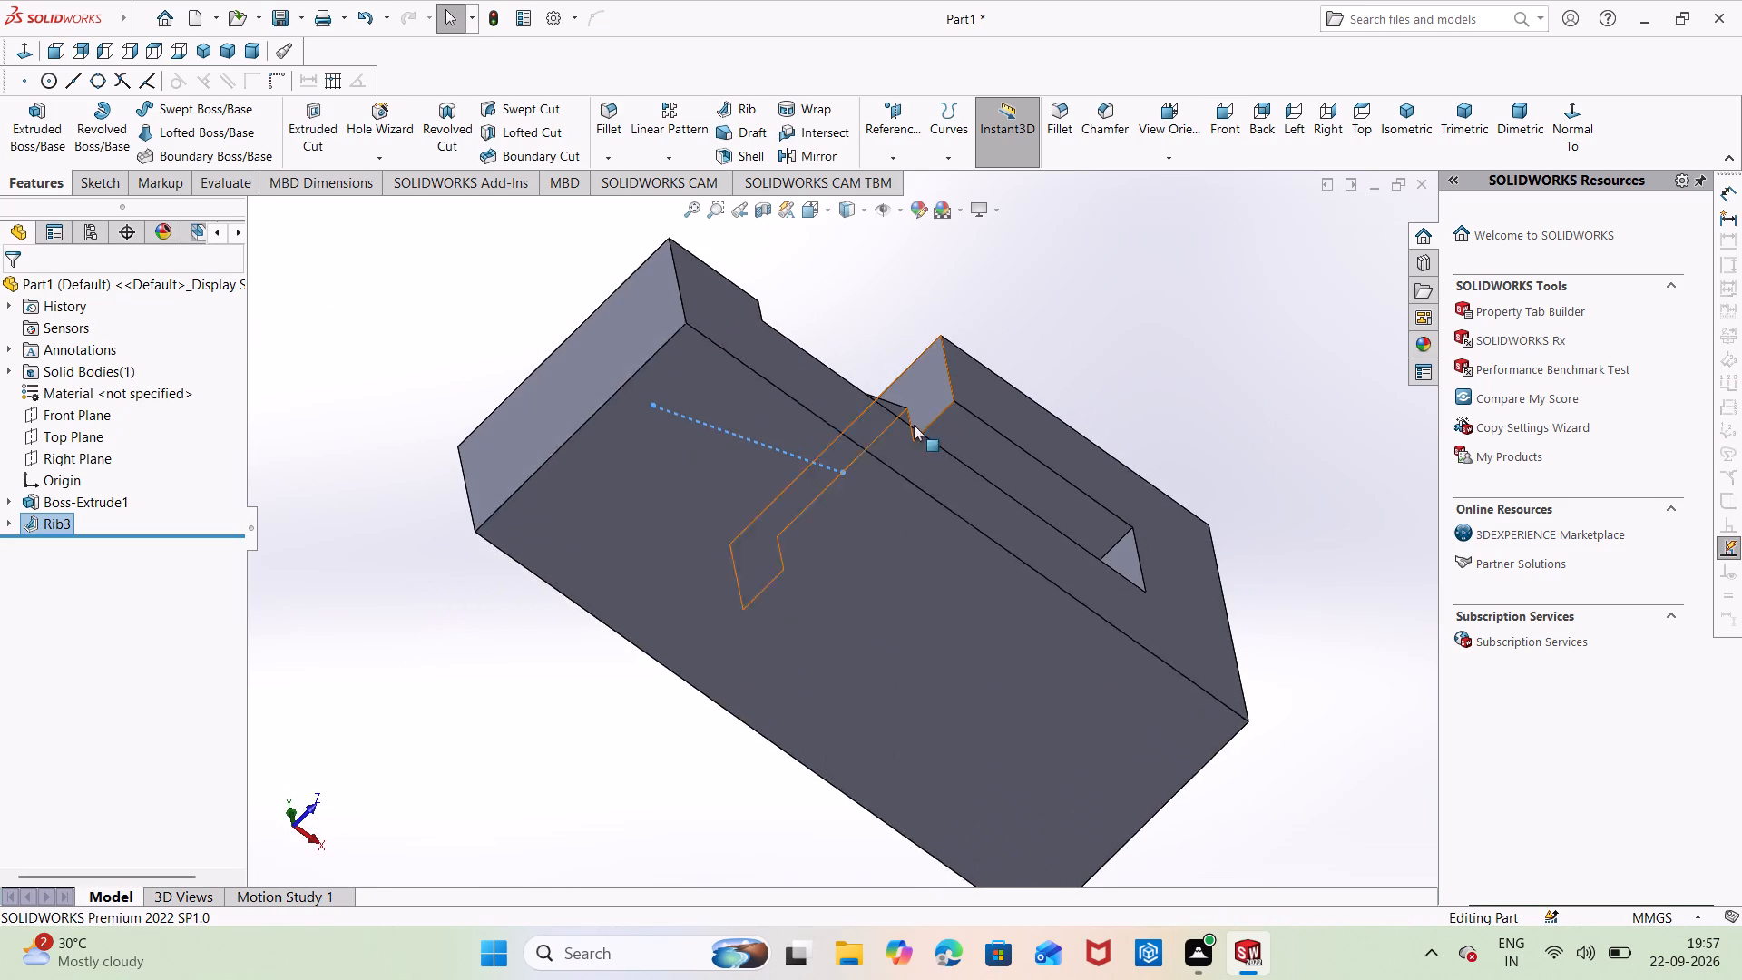
pyautogui.rightClick(866, 571)
pyautogui.click(908, 529)
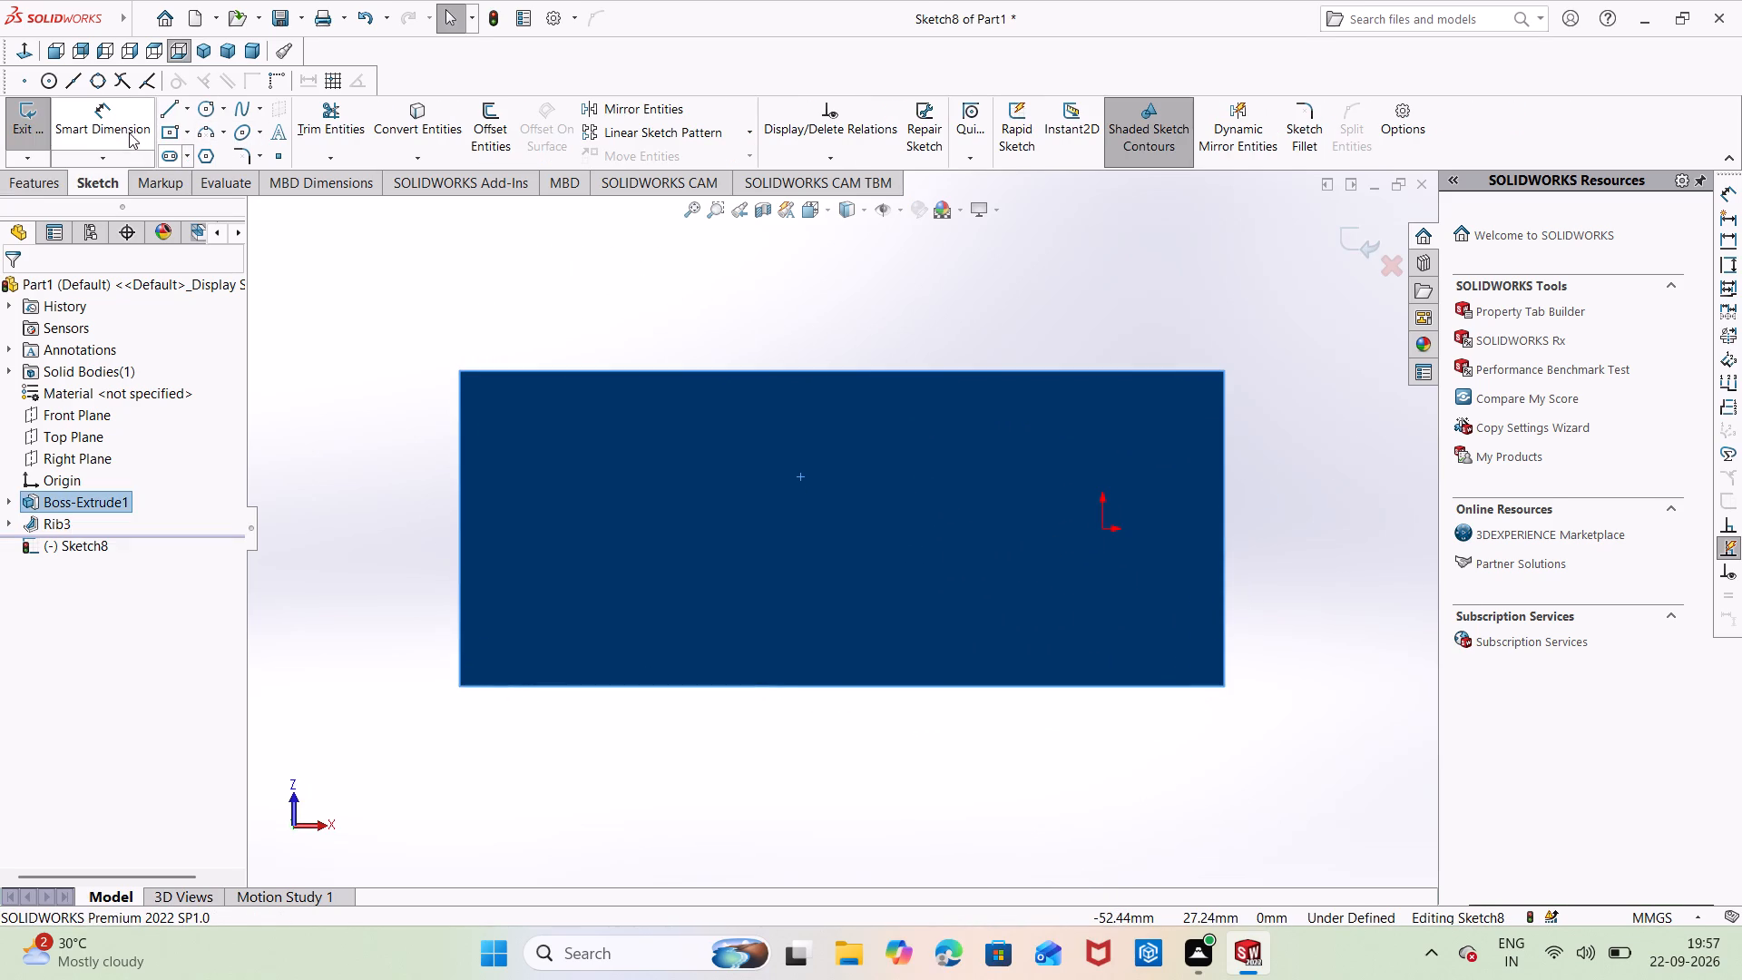
pyautogui.click(168, 136)
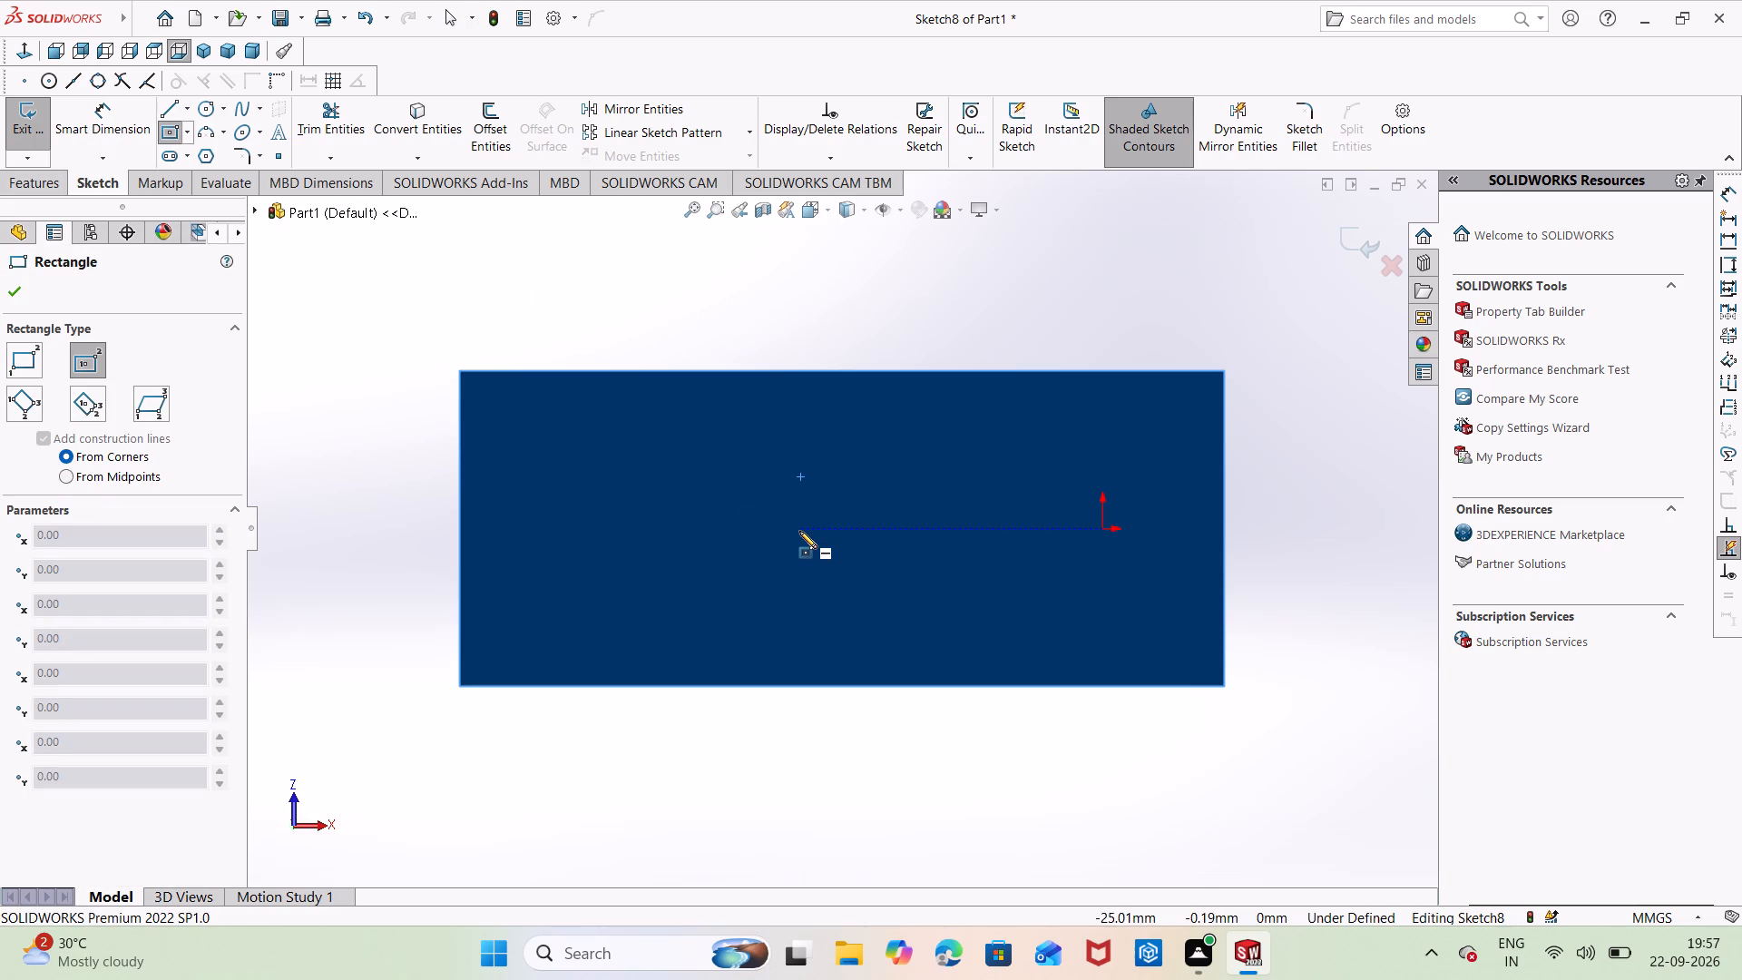
pyautogui.click(802, 531)
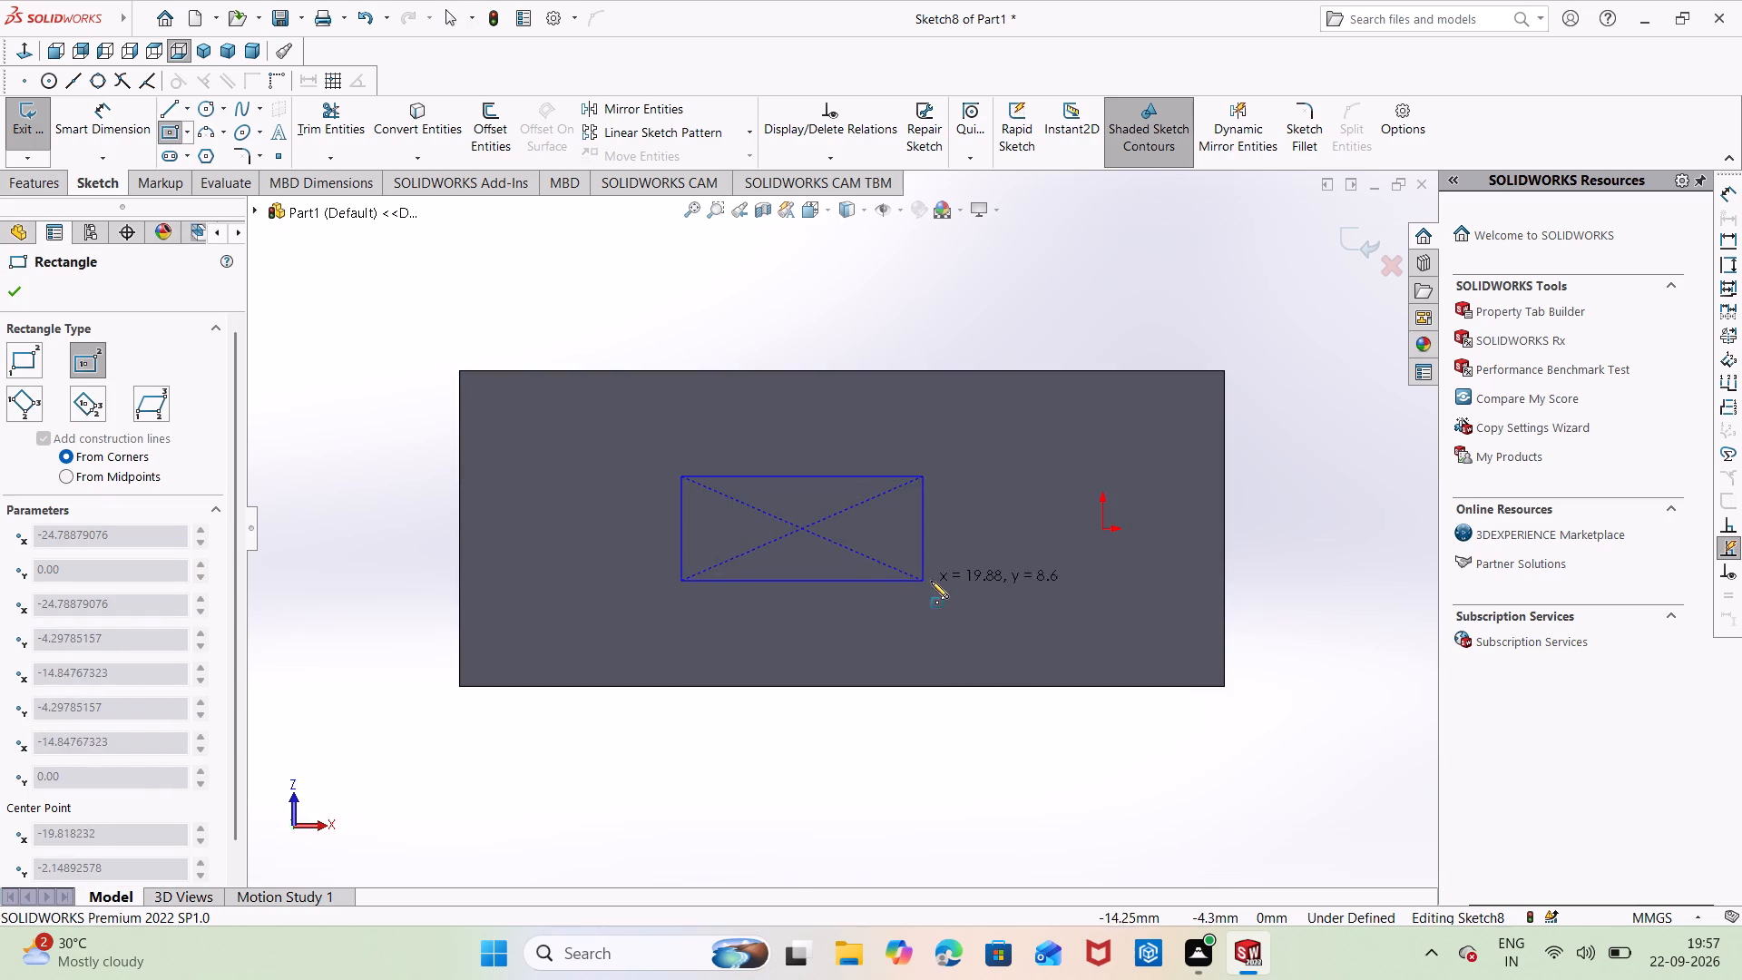
pyautogui.click(937, 579)
pyautogui.press('Escape')
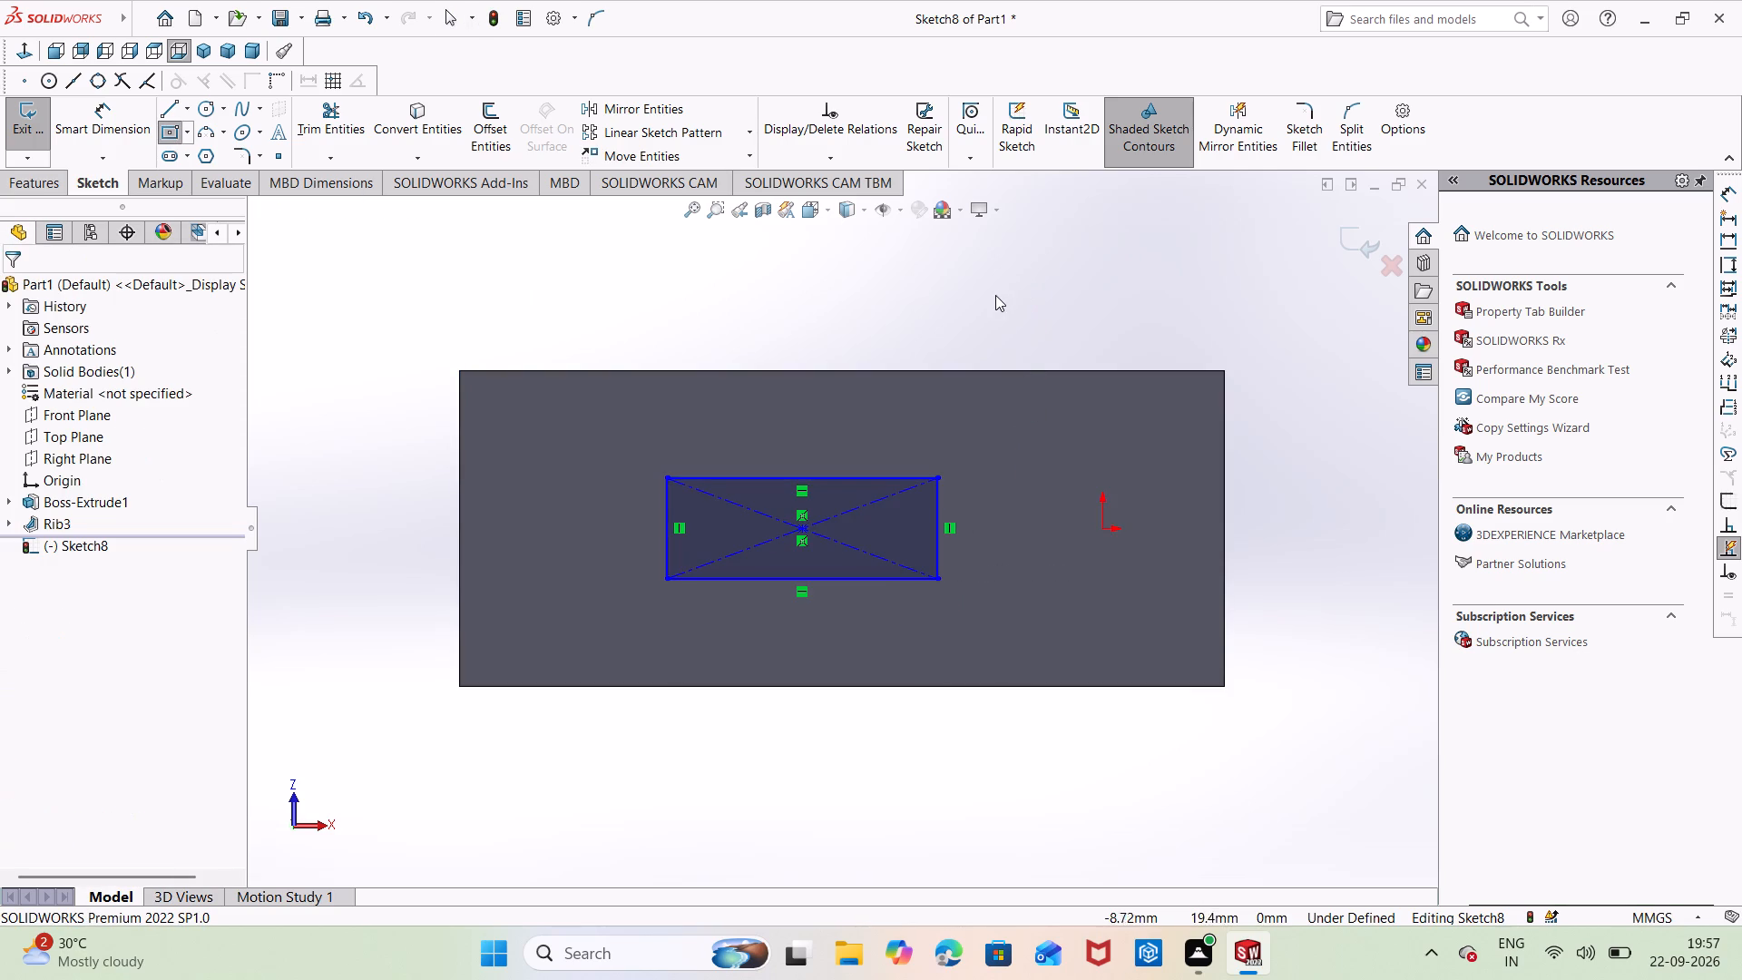
# Dimension the rectangle's long side to 24 mm.
pyautogui.moveTo(986, 308); pyautogui.dragTo(822, 259, button='right')
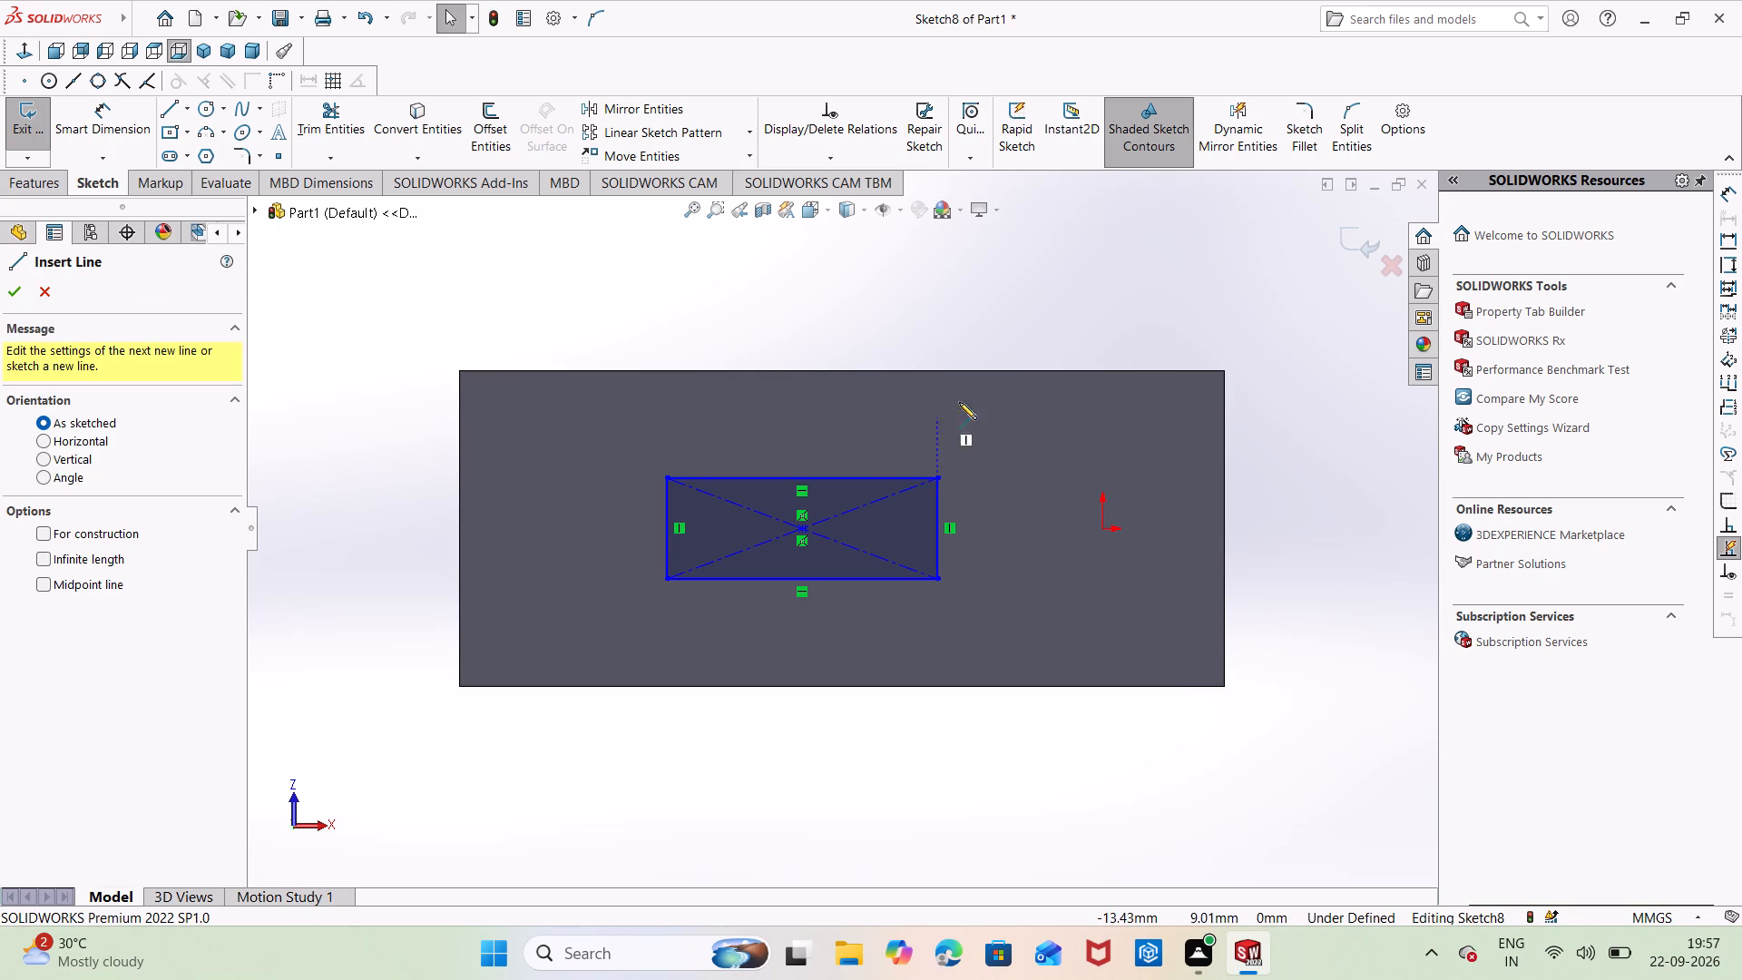
pyautogui.moveTo(1007, 319); pyautogui.dragTo(1034, 196, button='right')
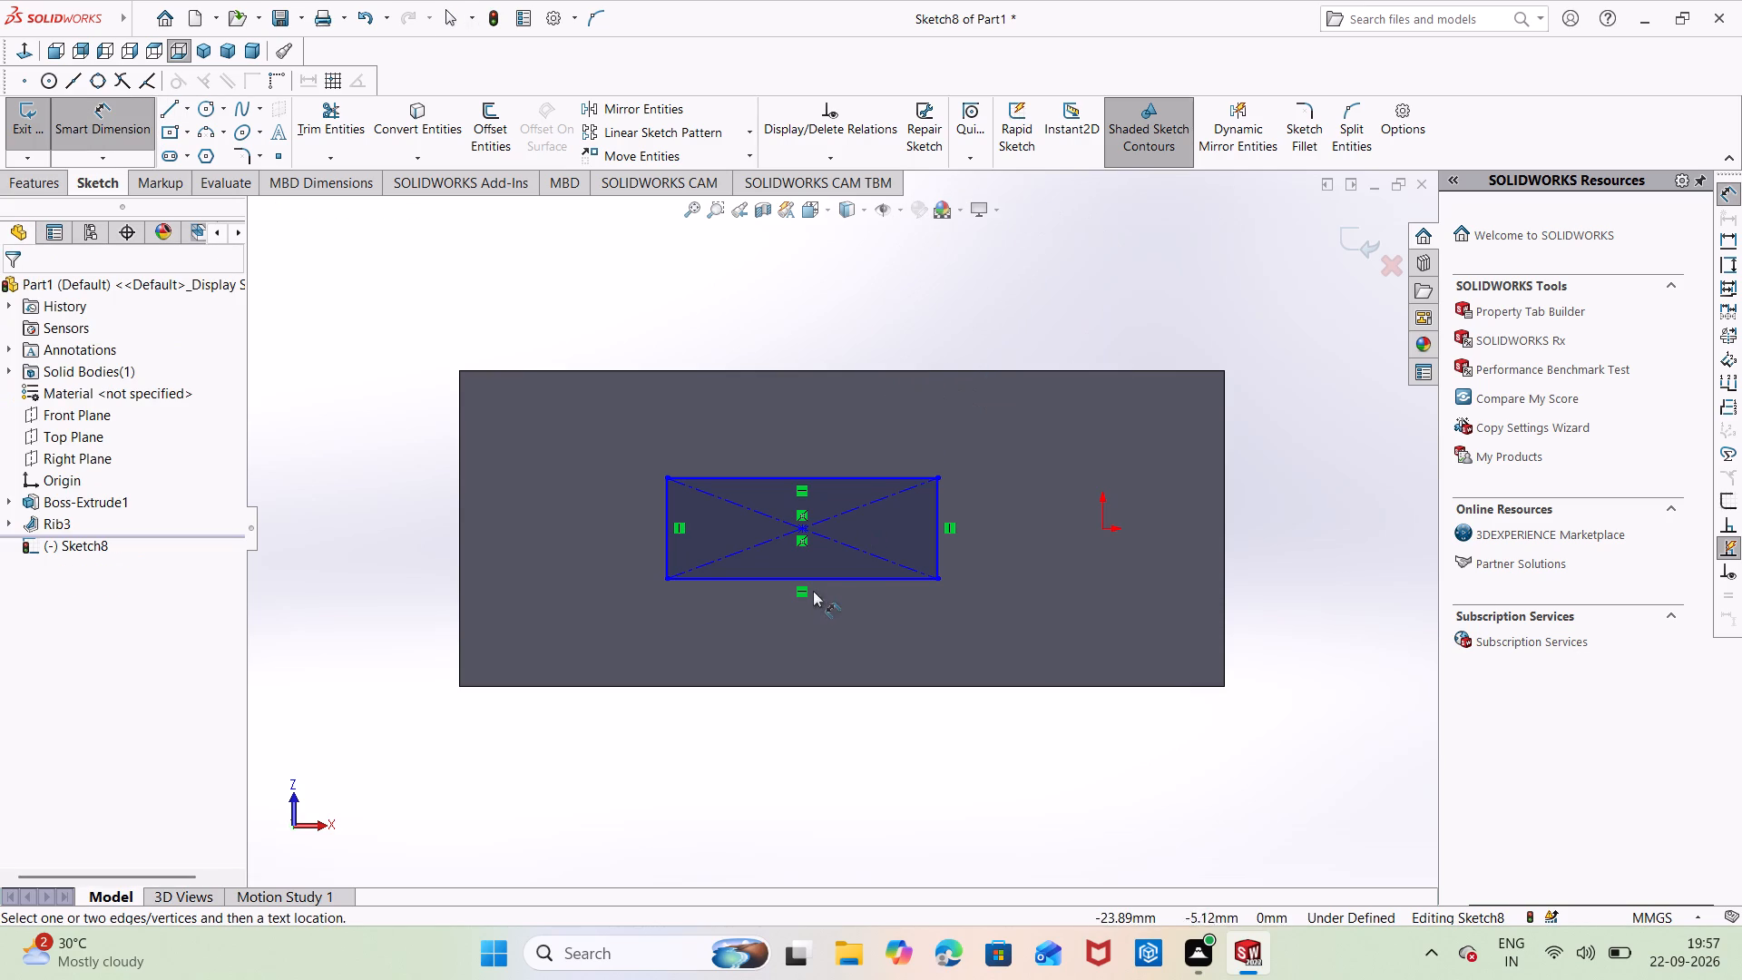
pyautogui.click(814, 580)
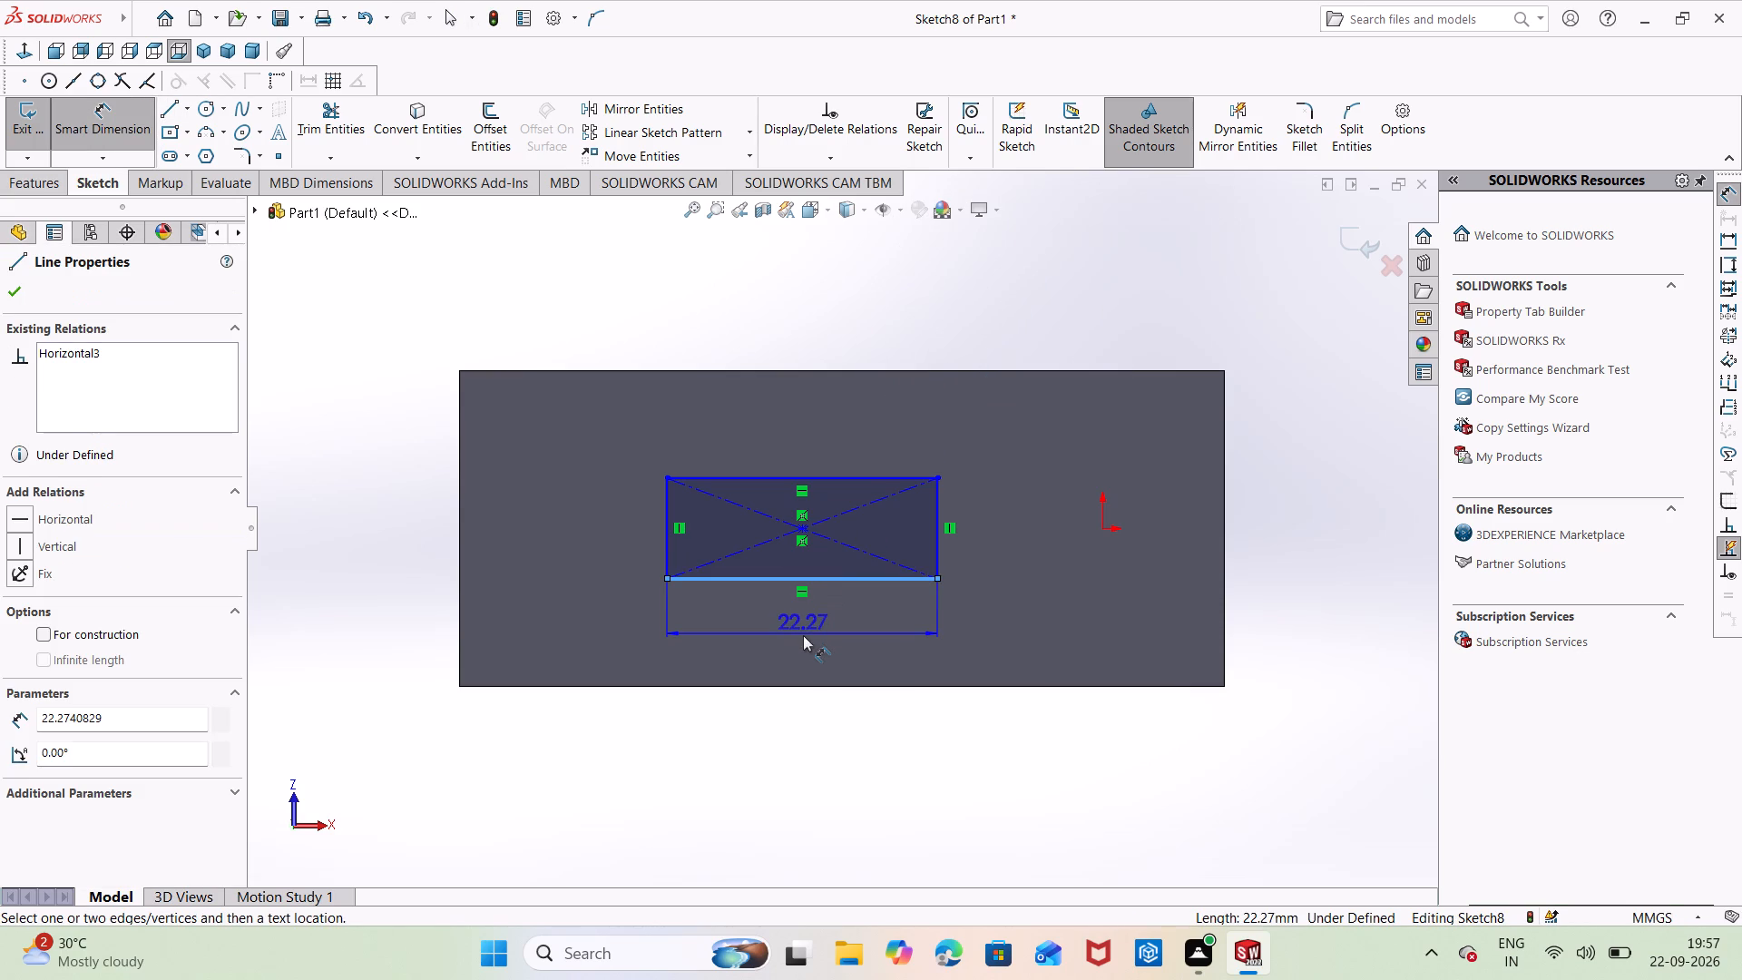
pyautogui.click(803, 635)
pyautogui.press('BackSpace')
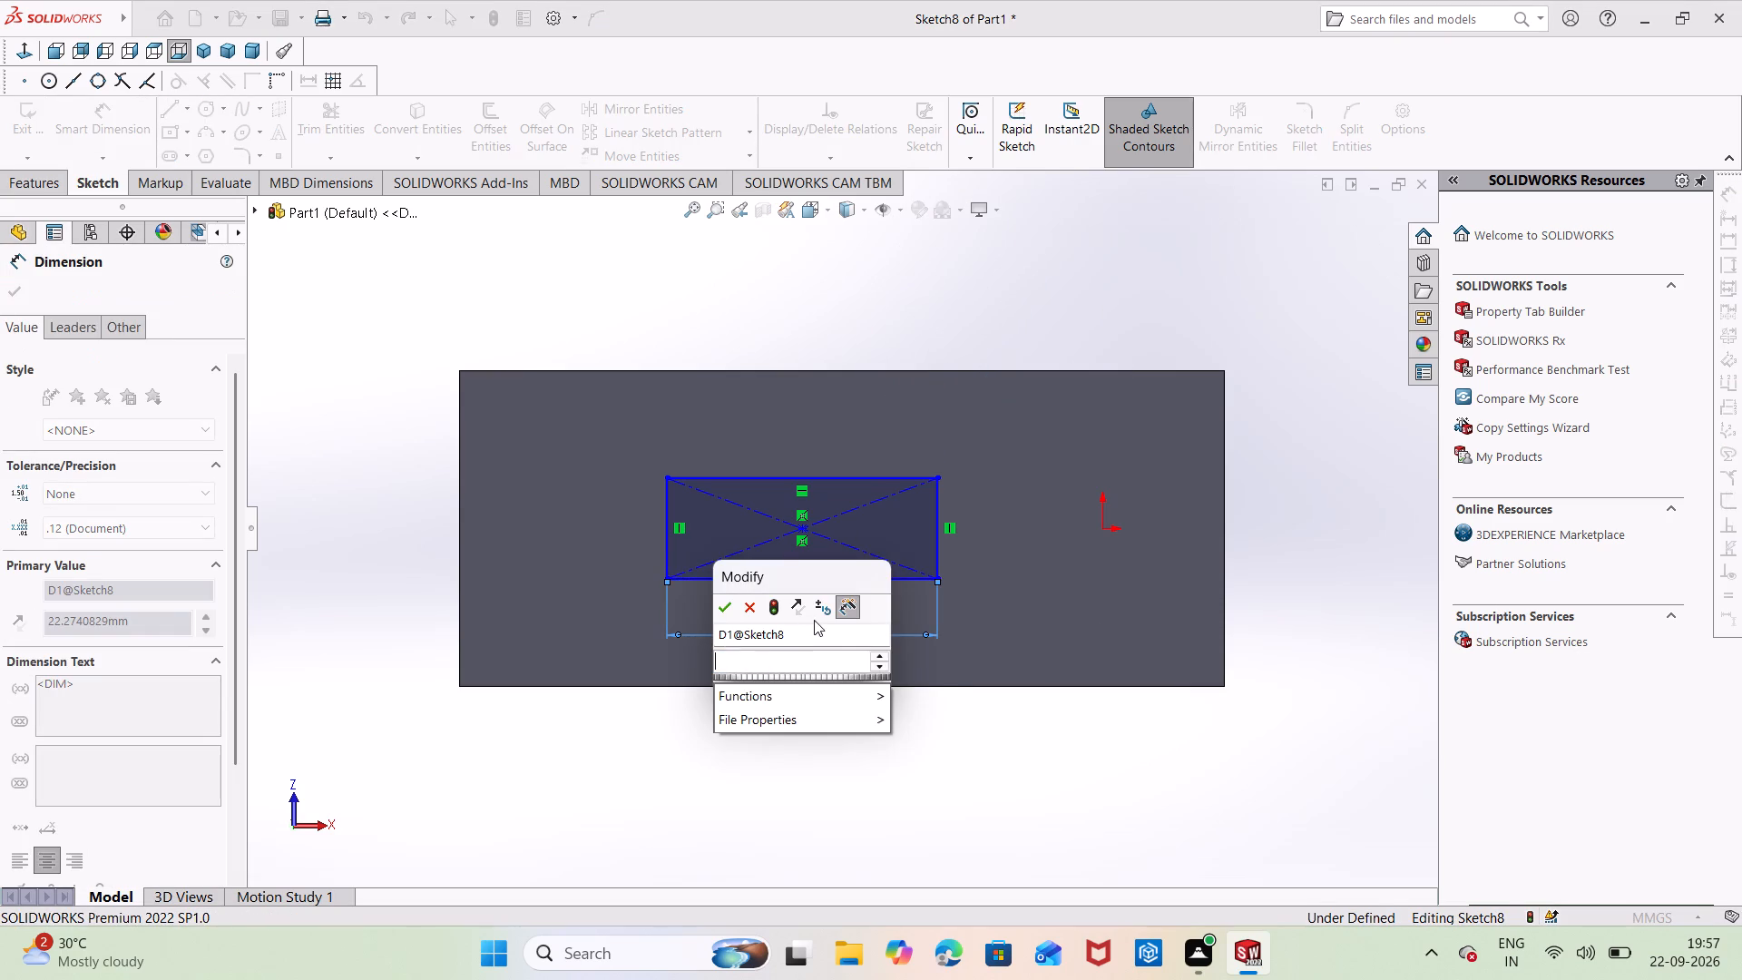
pyautogui.press('2')
pyautogui.press('4')
pyautogui.press('Return')
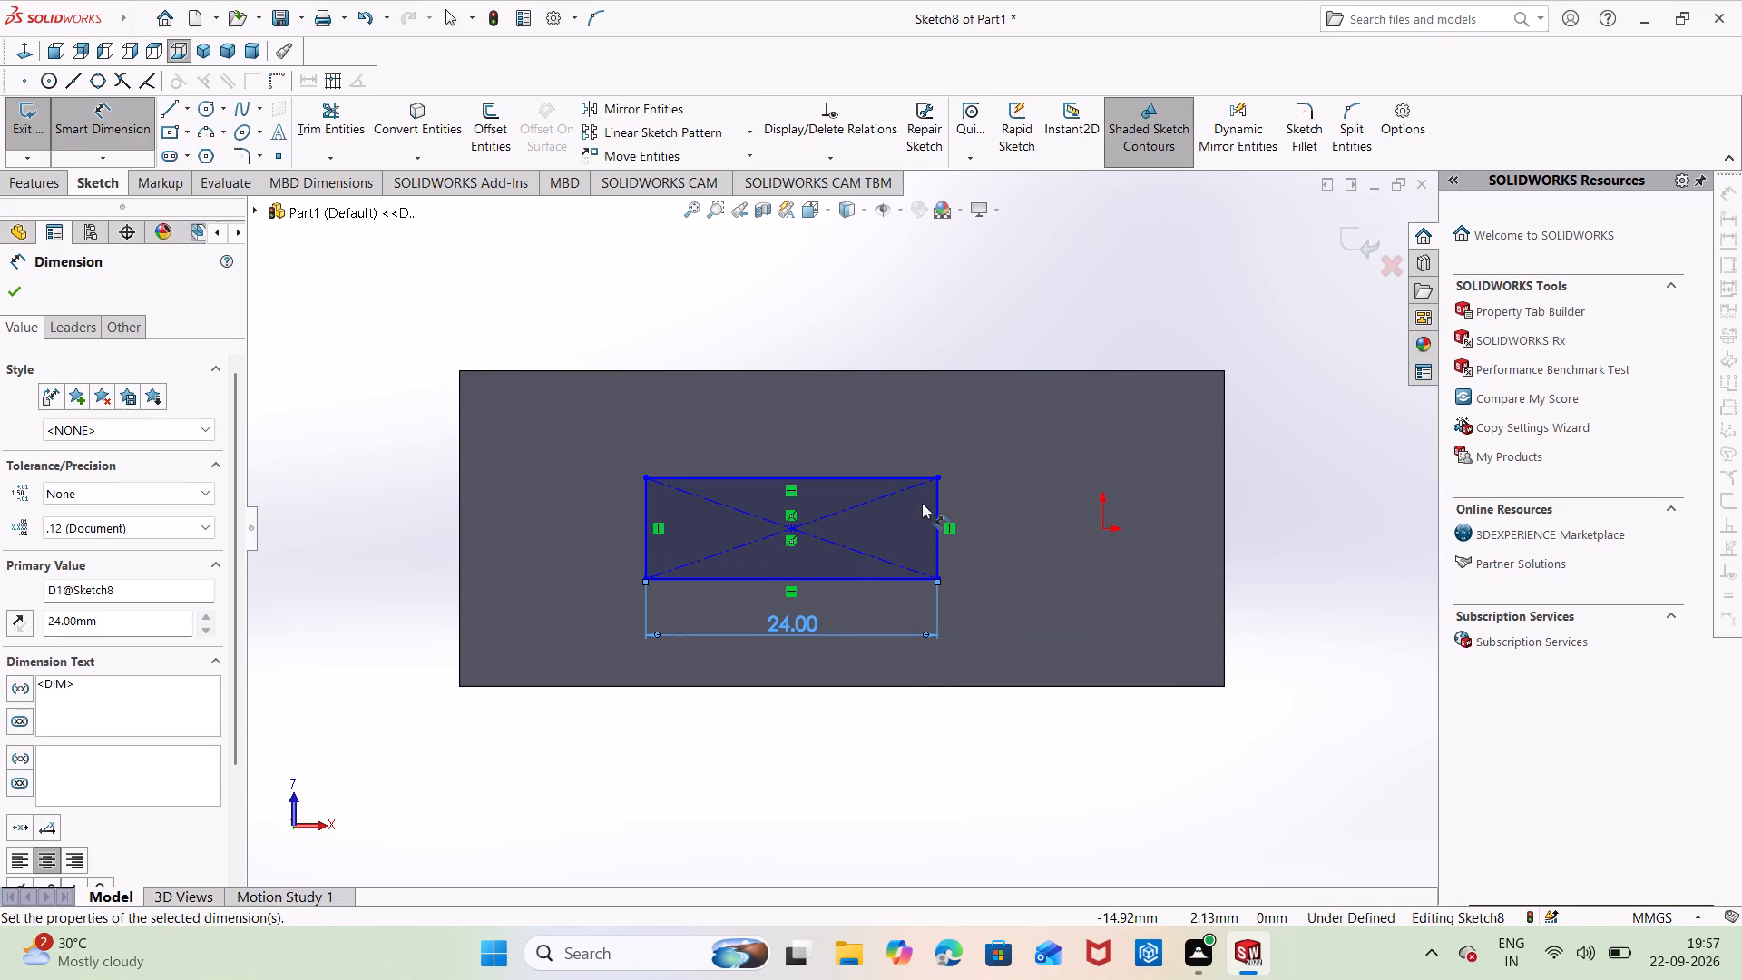
# Dimension the rectangle's near short side 21 mm from the bottom face's short edge at the C's closed end.
pyautogui.click(935, 548)
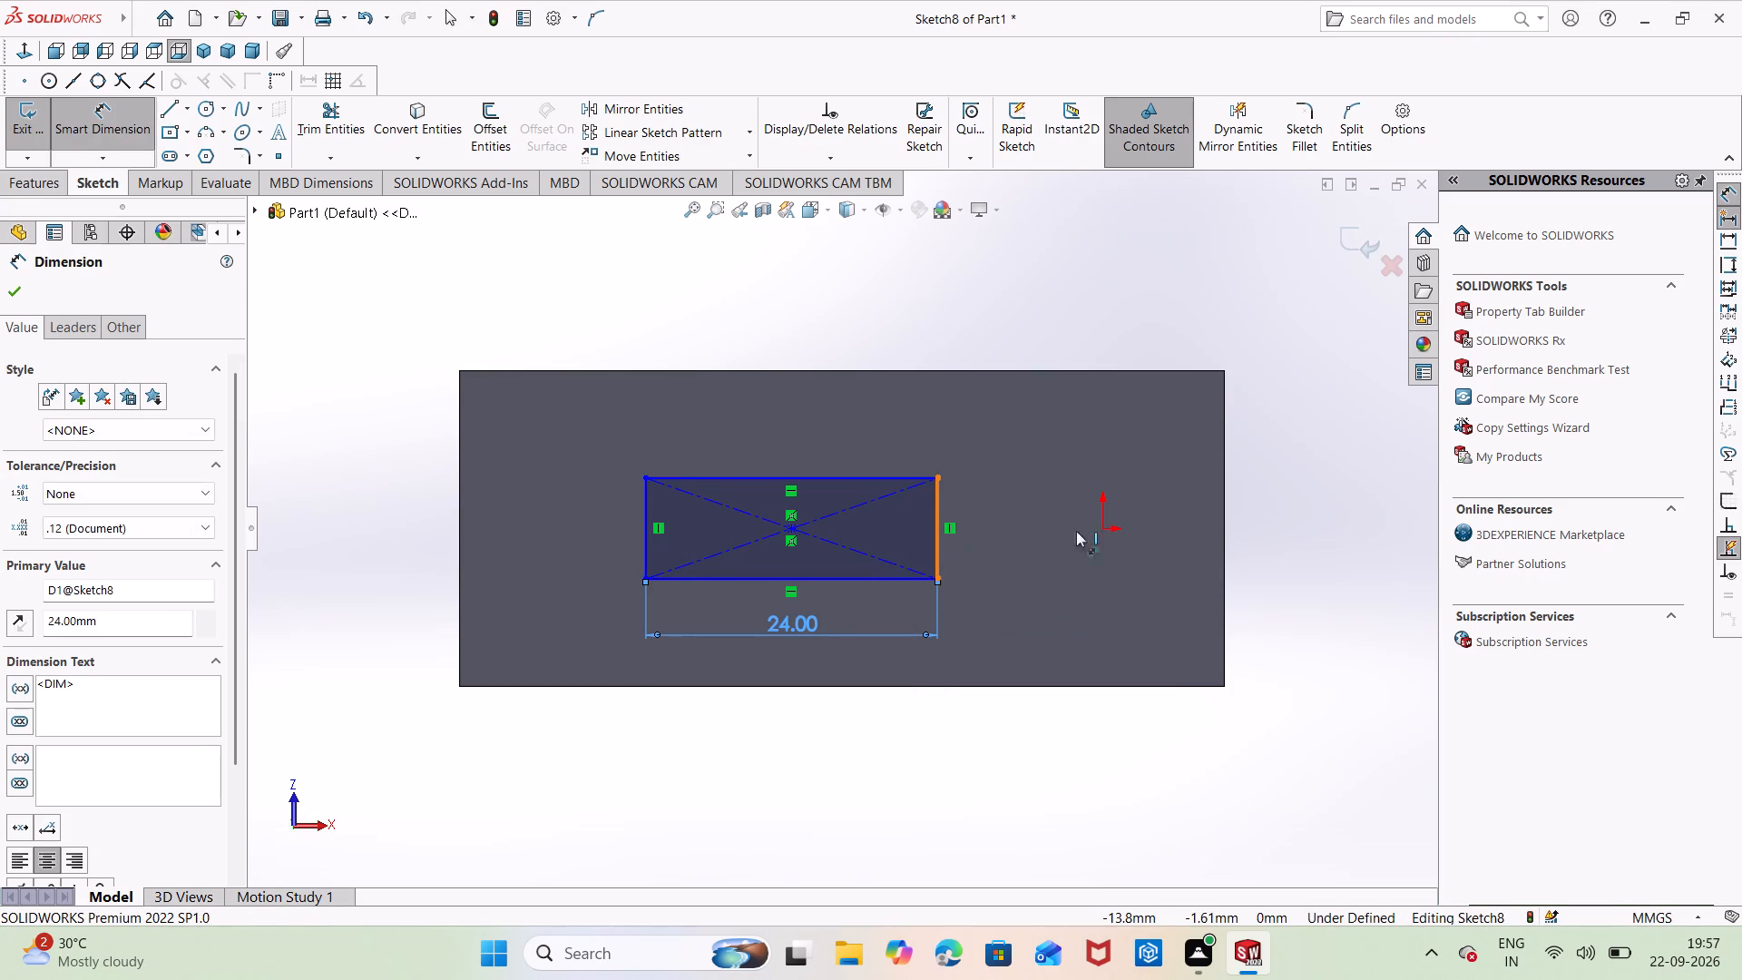
pyautogui.click(1223, 510)
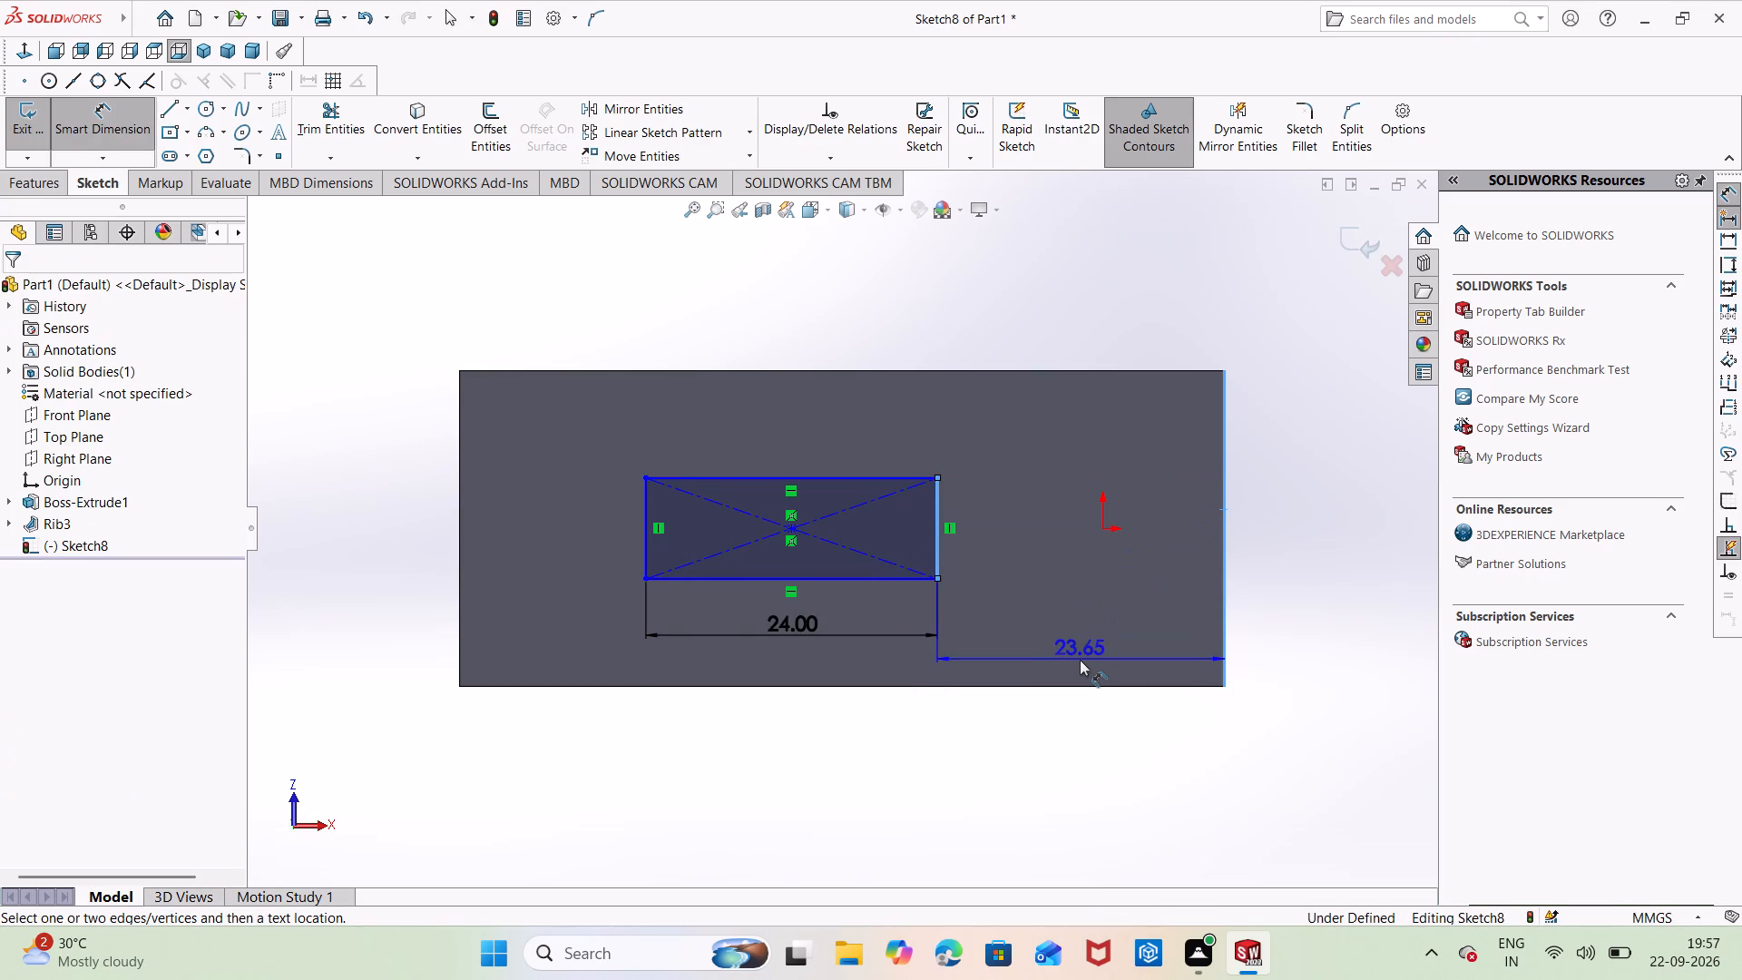
pyautogui.click(1081, 660)
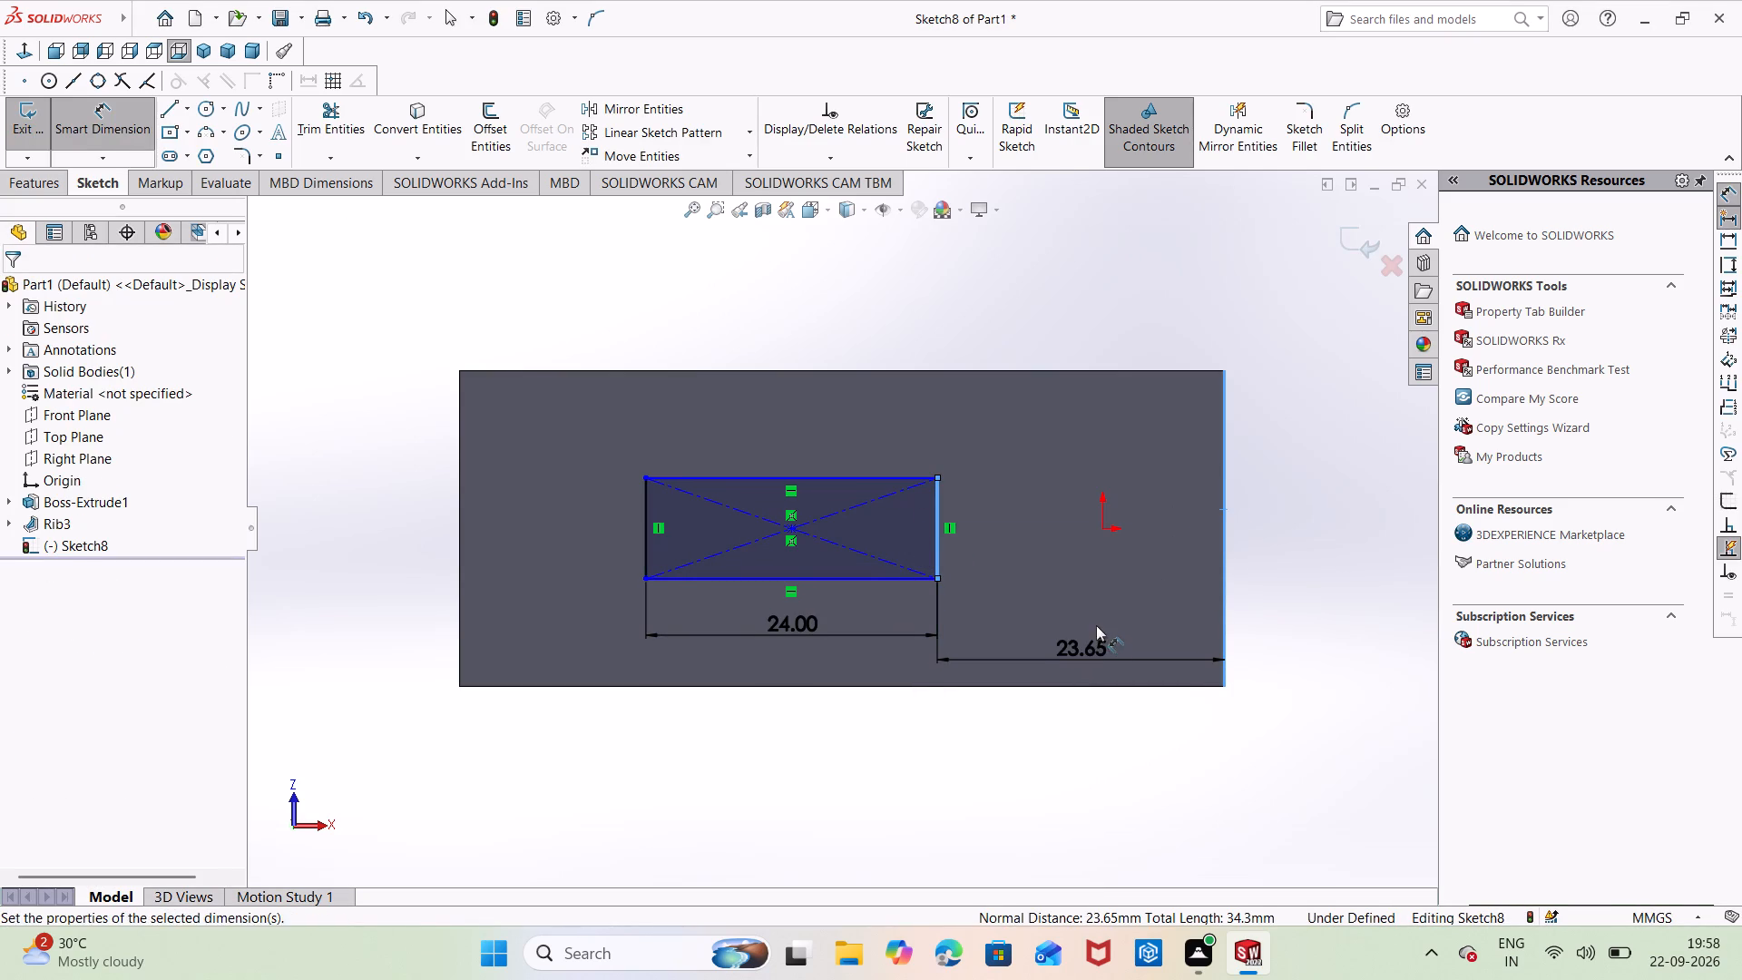
pyautogui.press('BackSpace')
pyautogui.write('21')
pyautogui.press('Return')
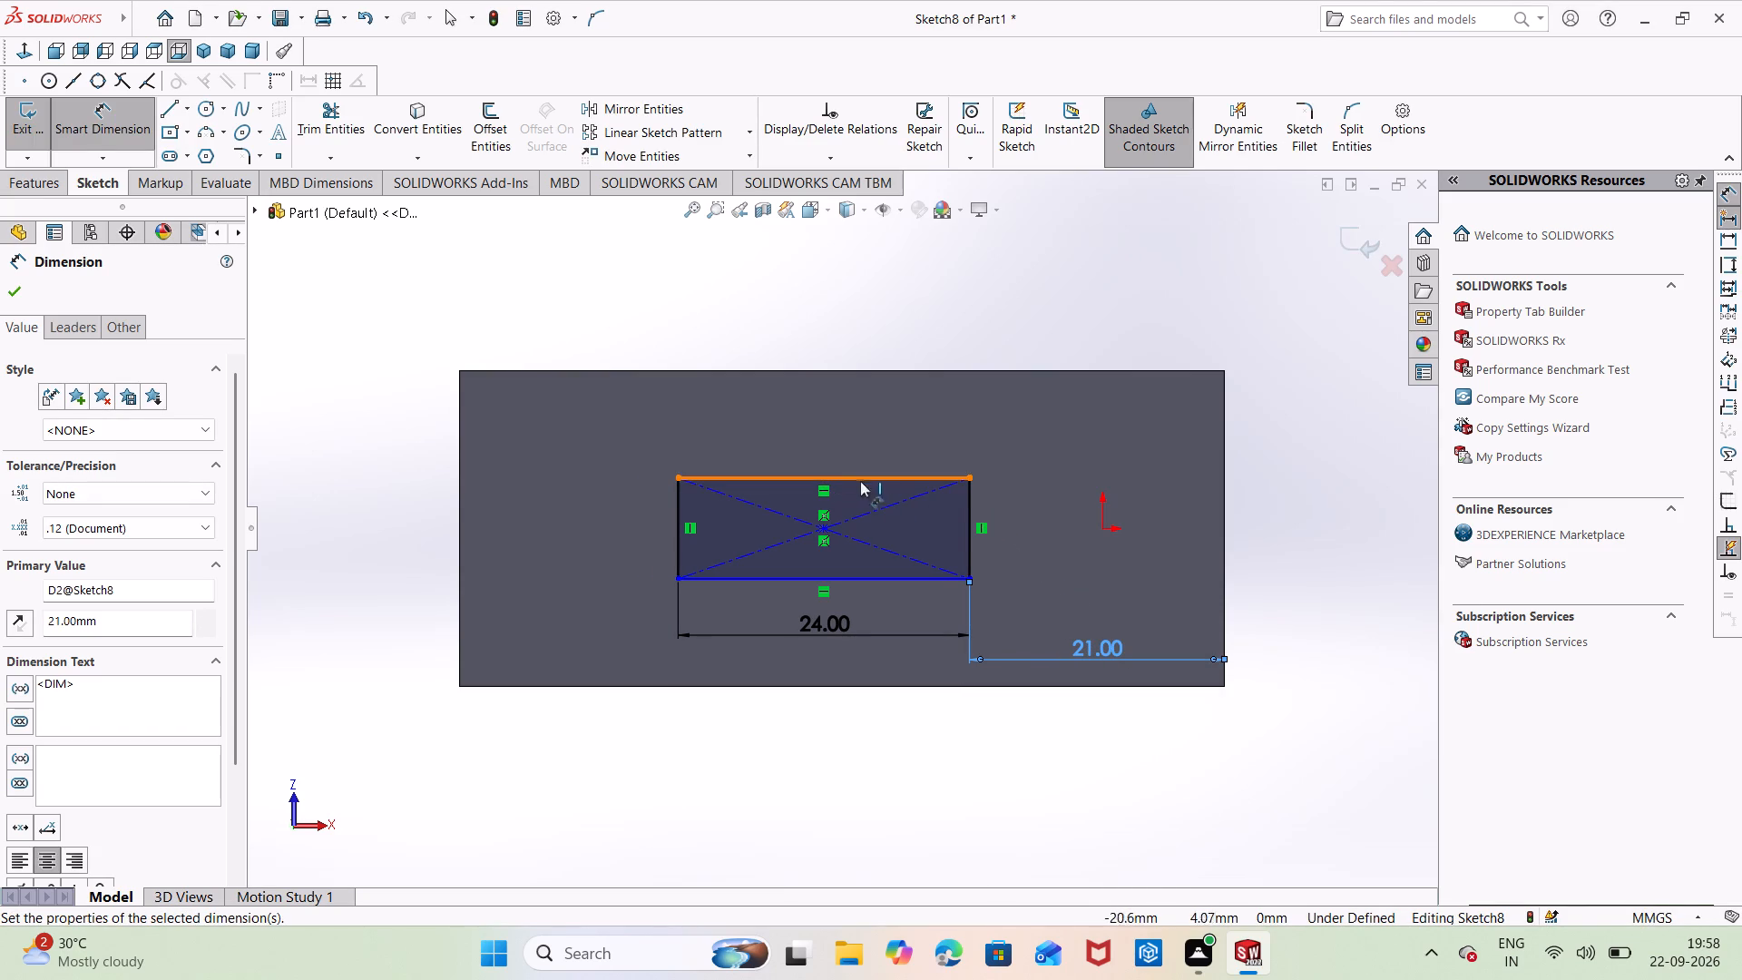
# Dimension the rectangle's short side to 8 mm.
pyautogui.click(969, 539)
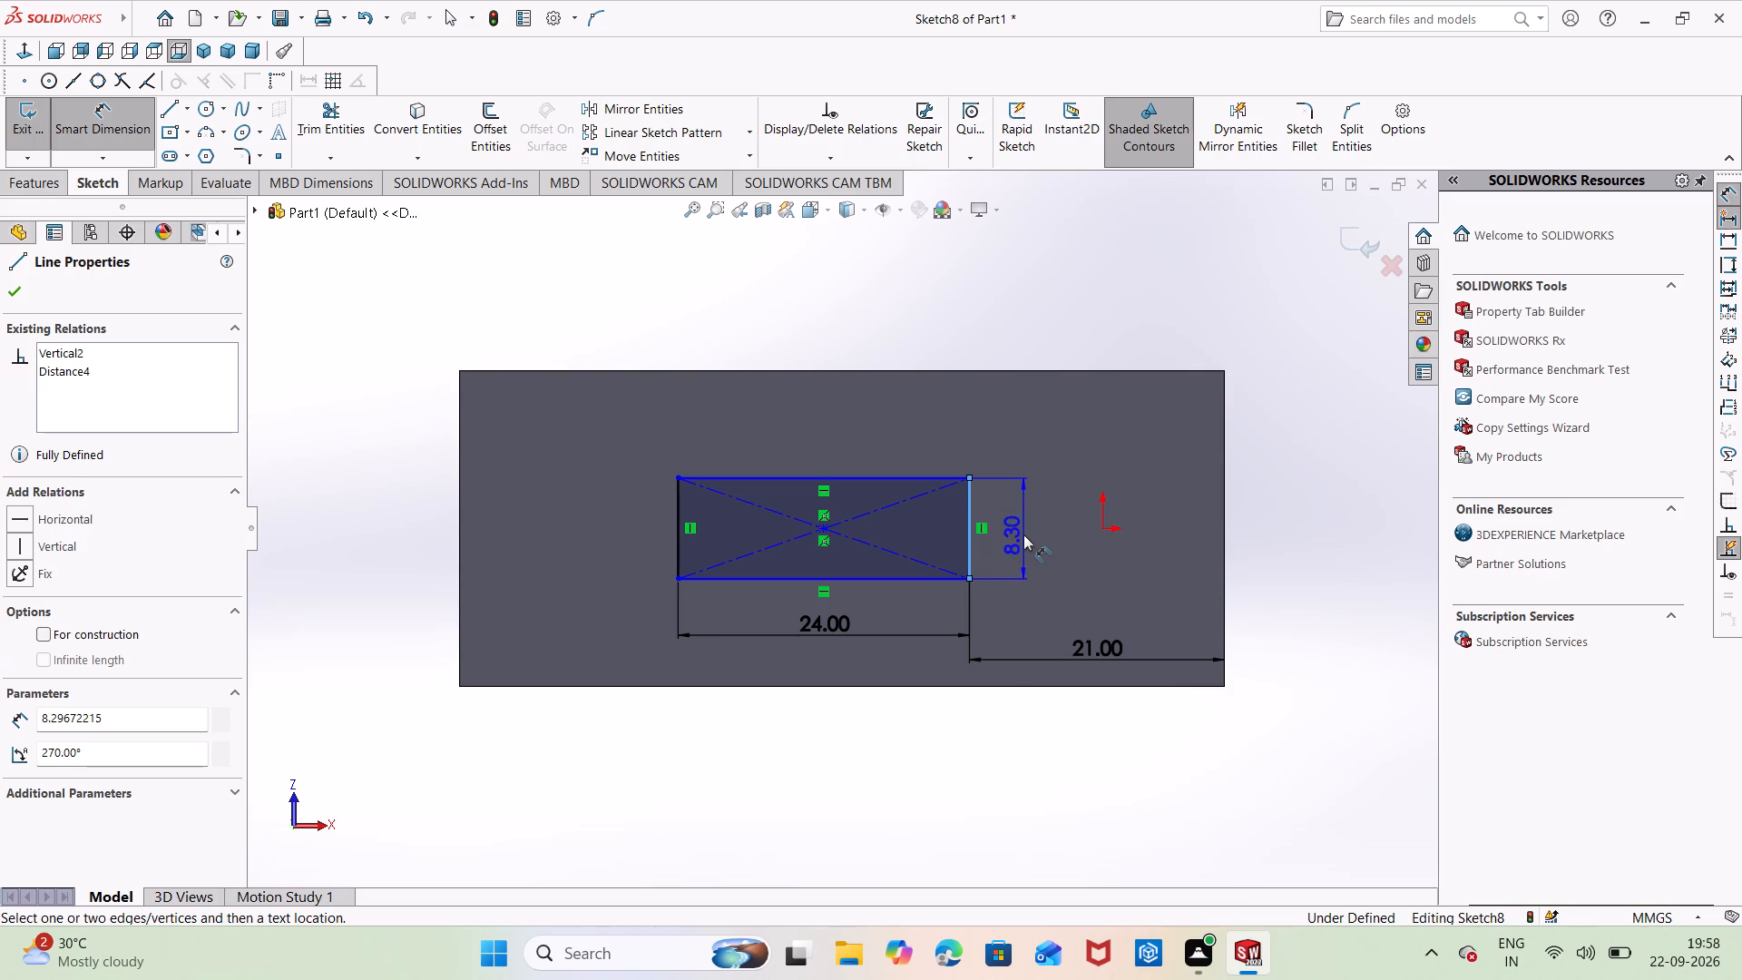
pyautogui.click(1030, 533)
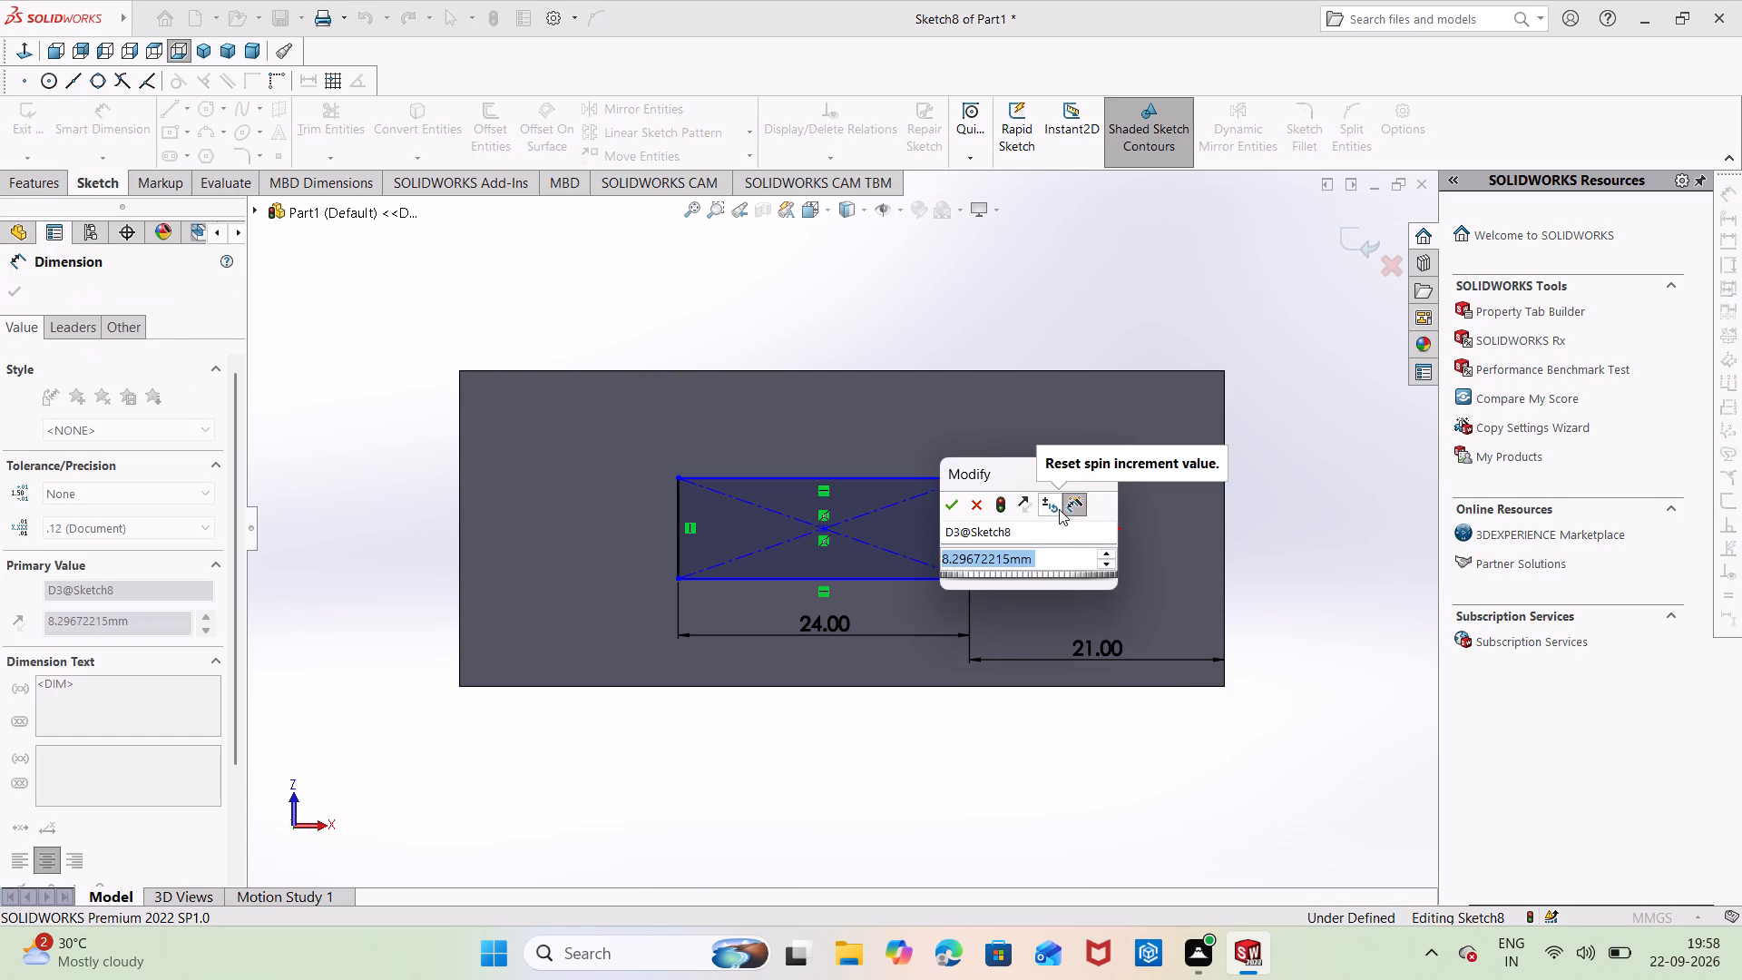
pyautogui.press('BackSpace')
pyautogui.press('8')
pyautogui.press('Return')
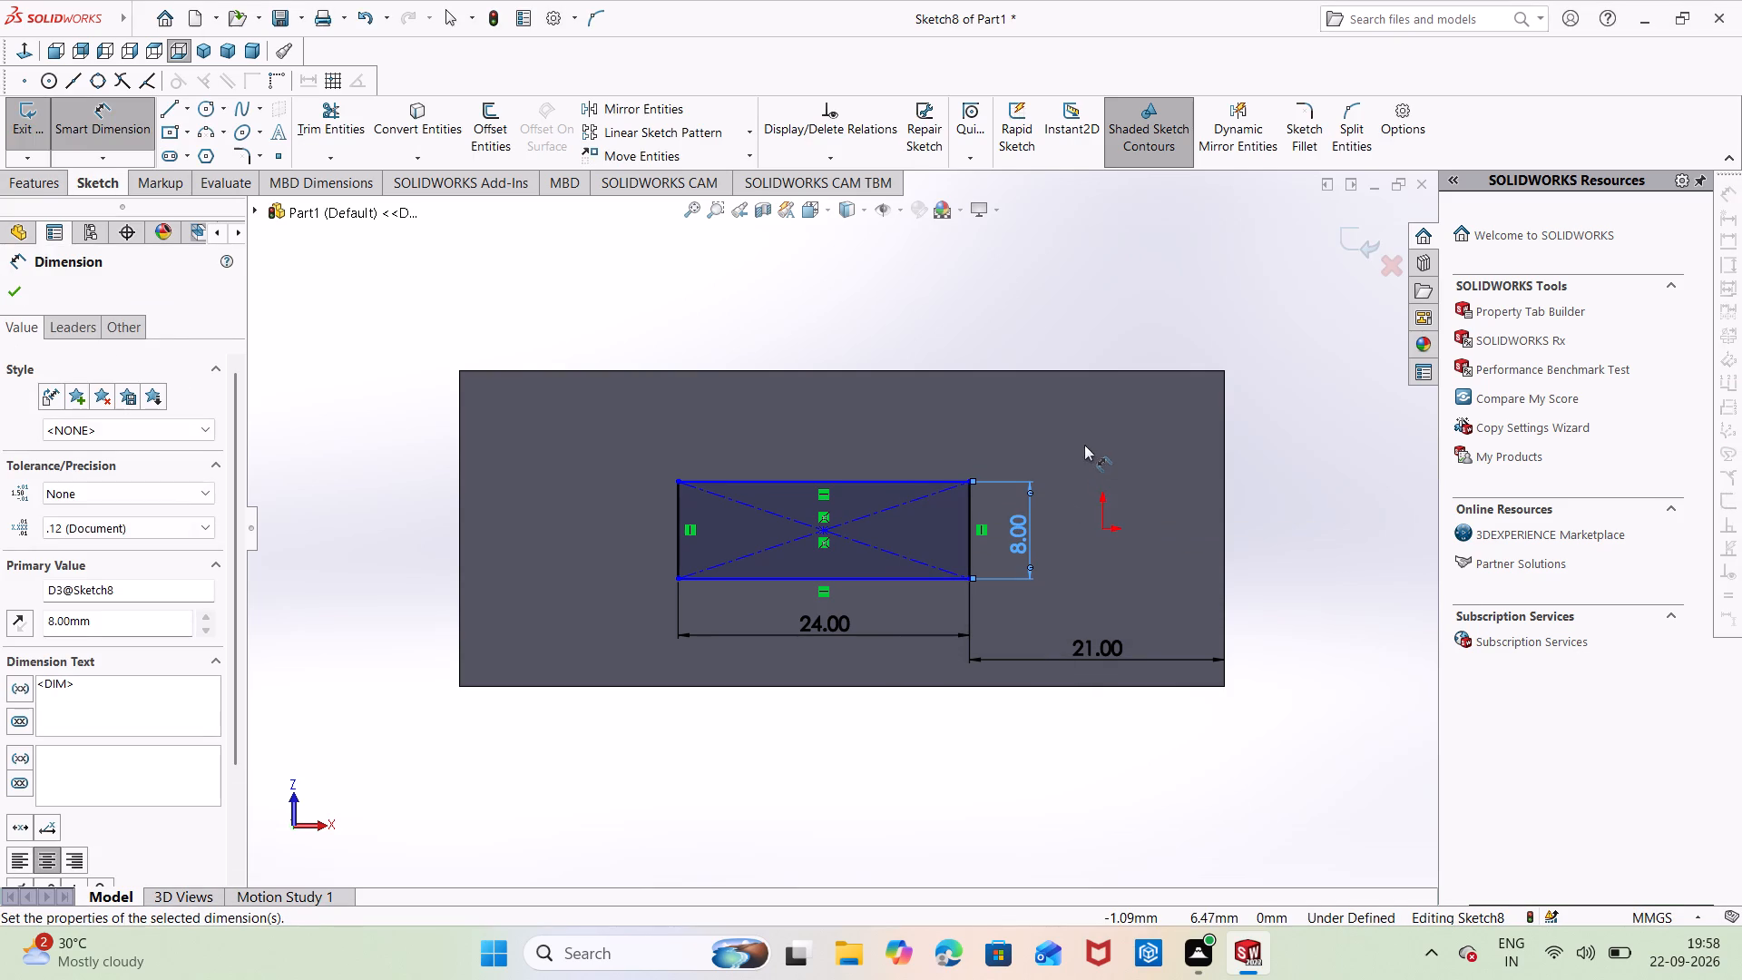
pyautogui.click(1062, 432)
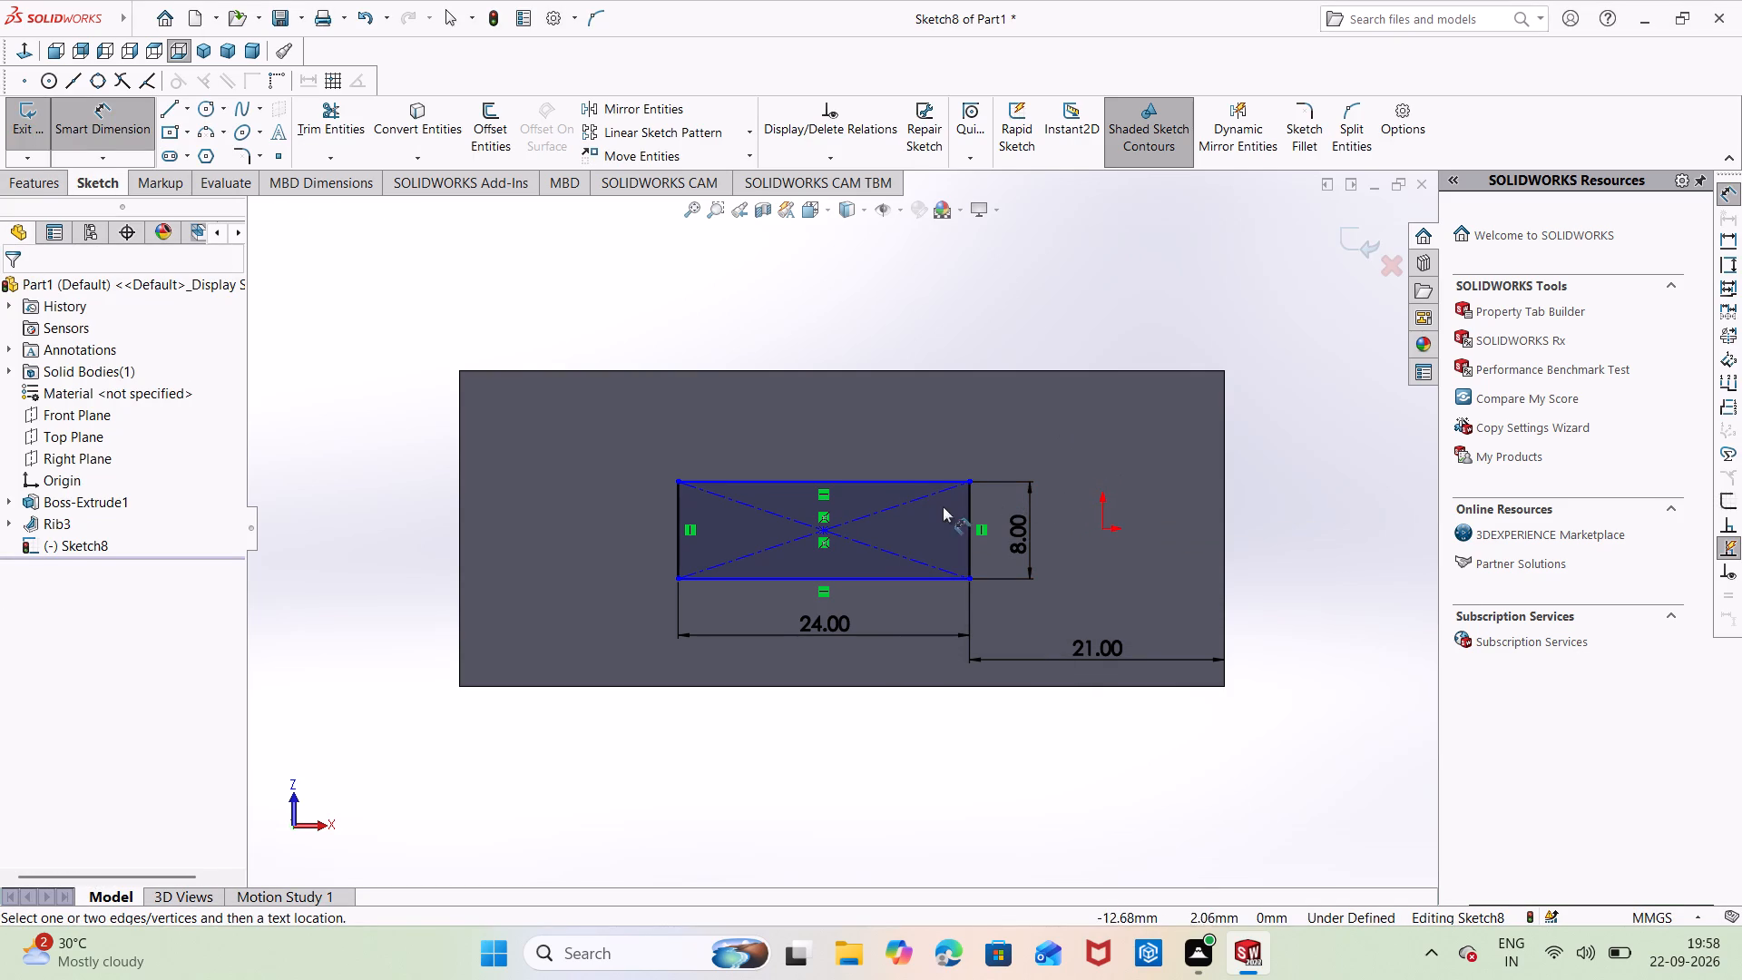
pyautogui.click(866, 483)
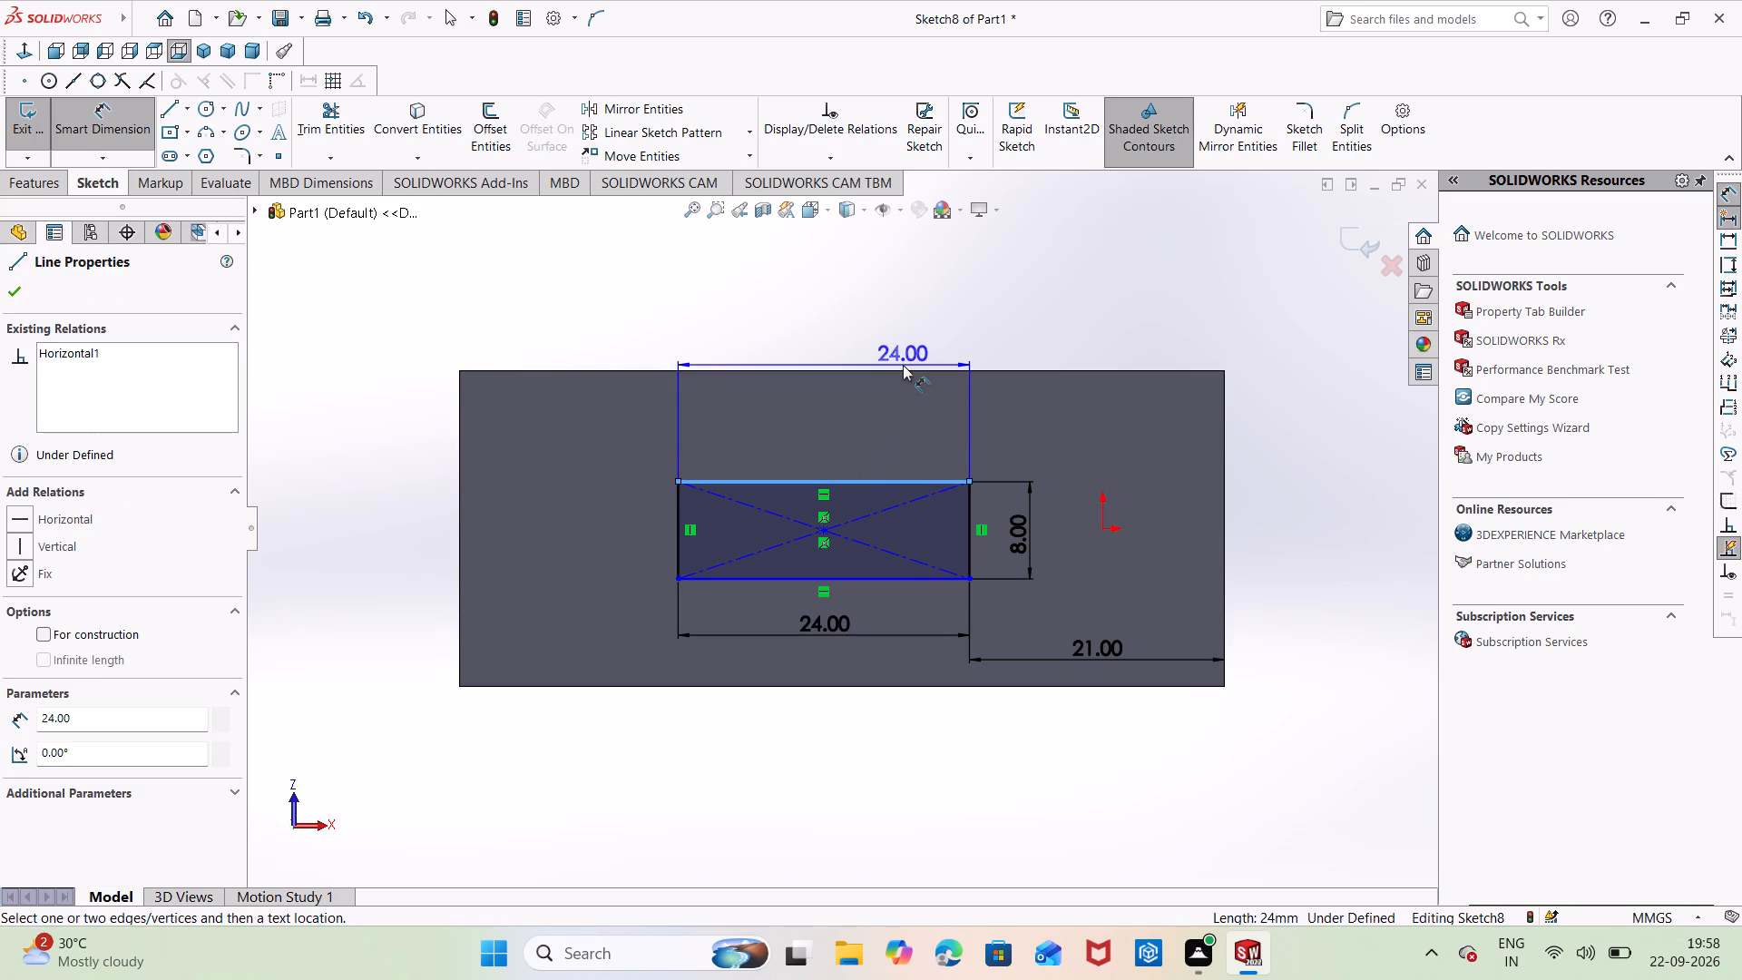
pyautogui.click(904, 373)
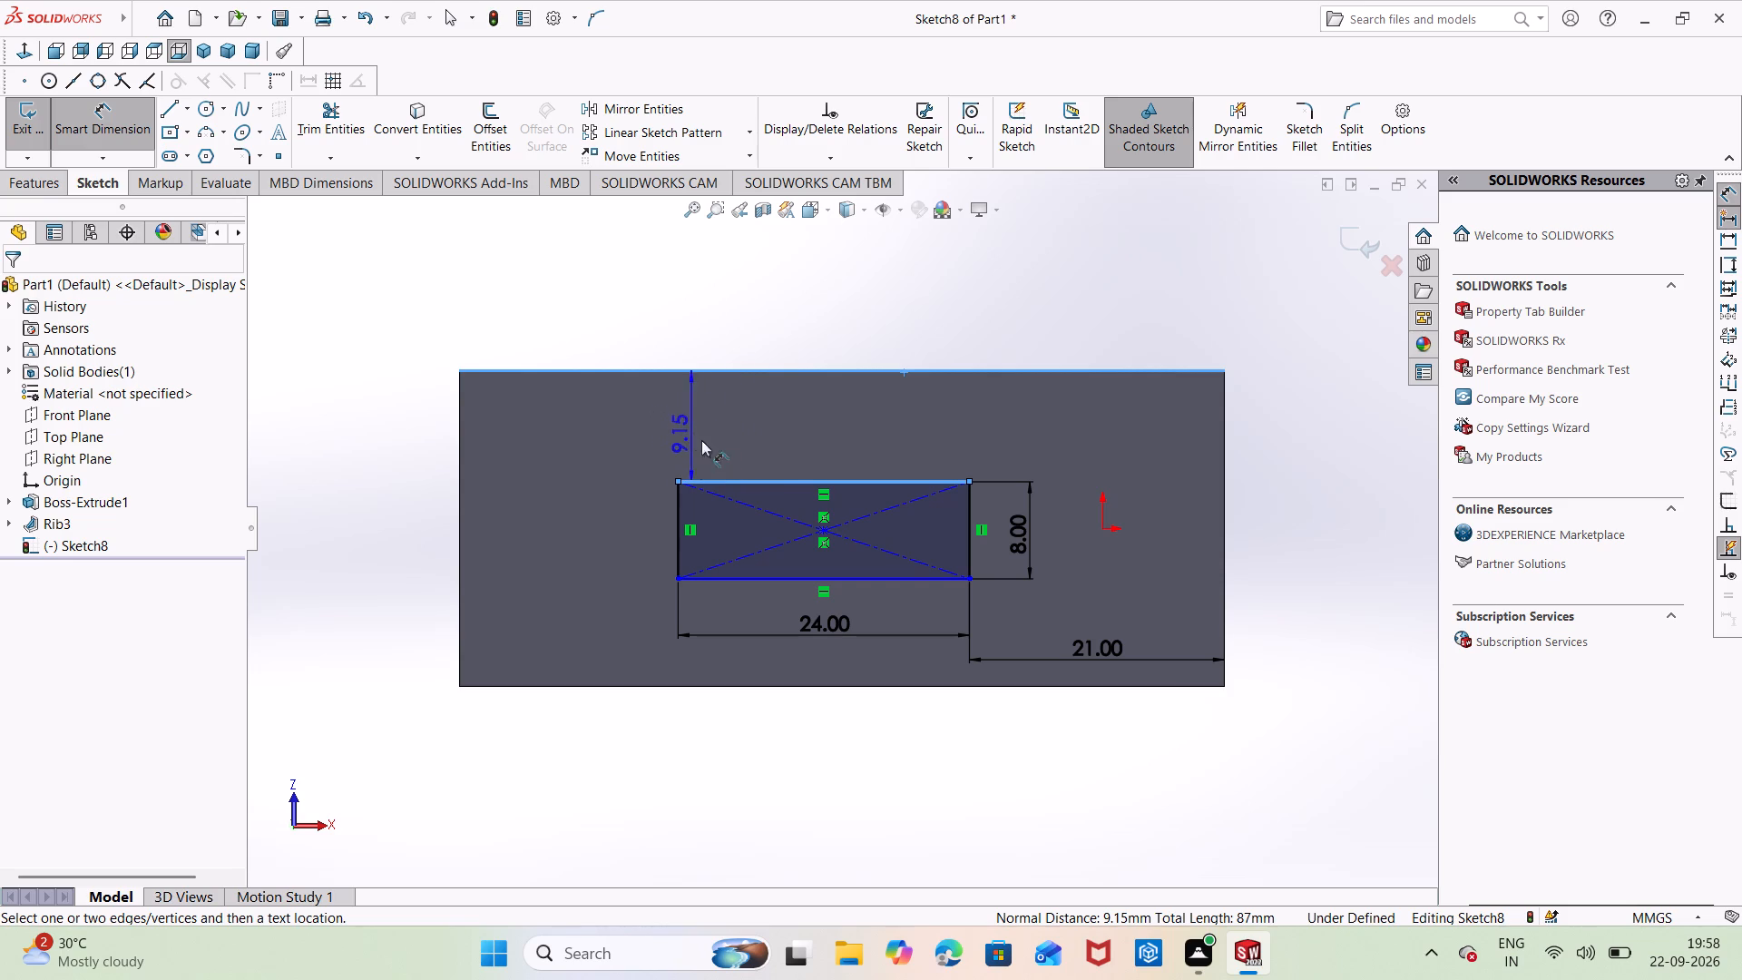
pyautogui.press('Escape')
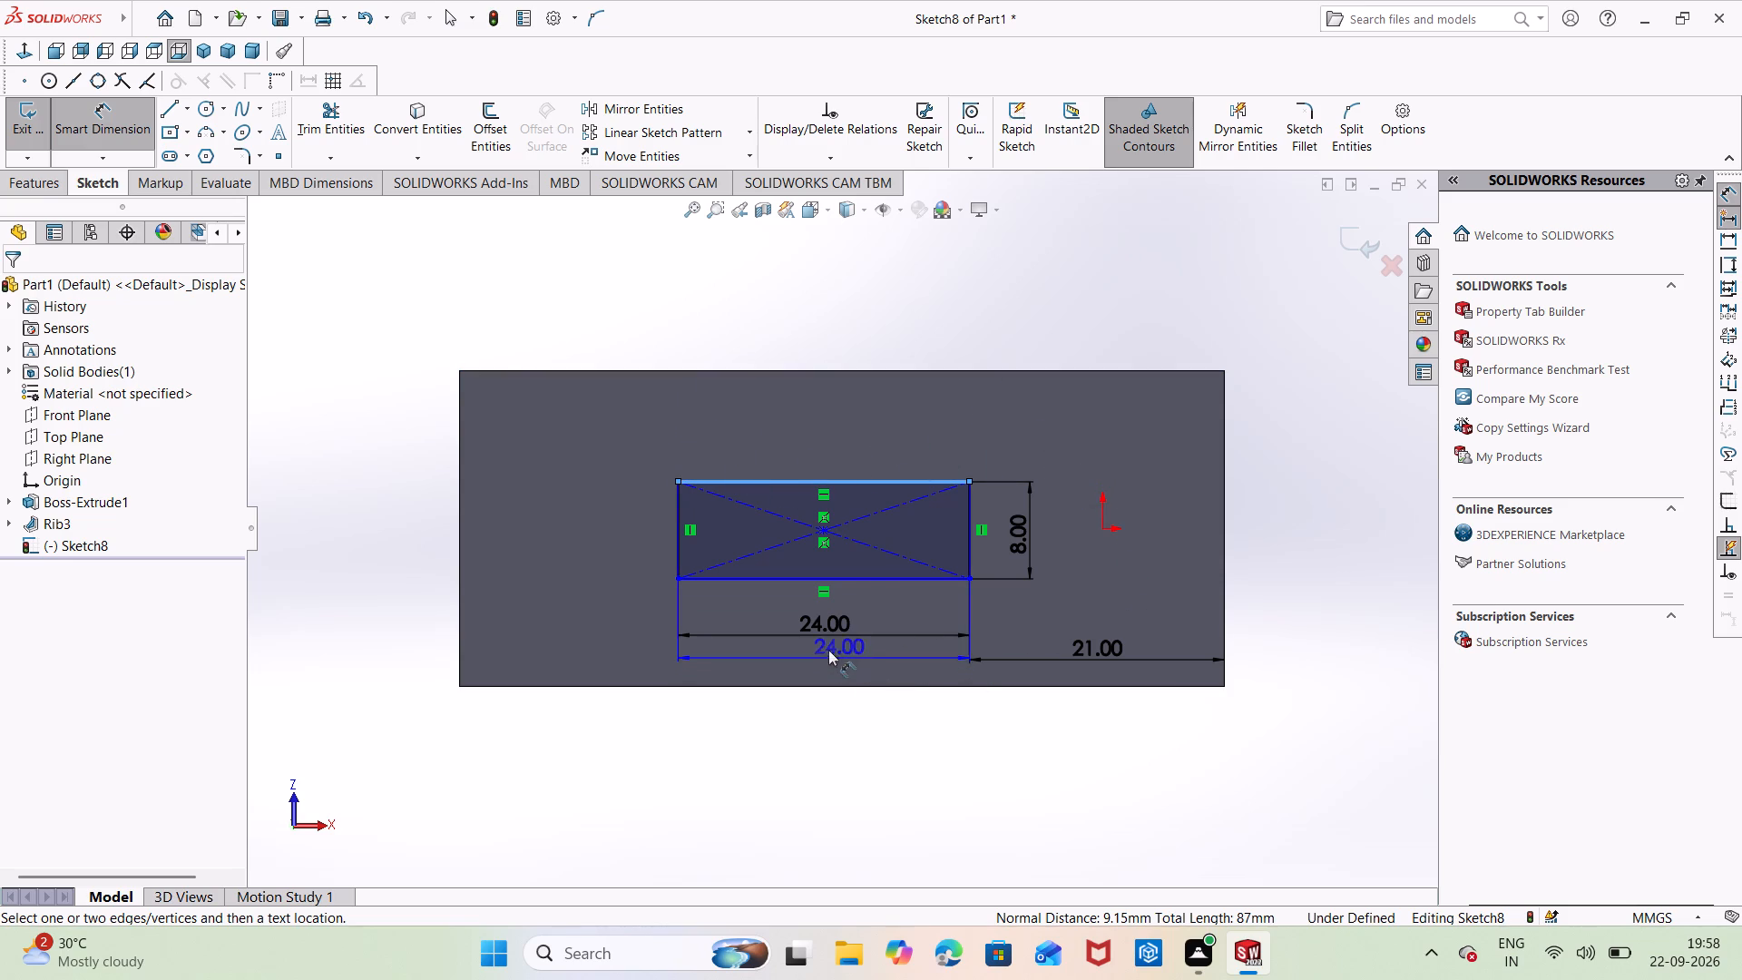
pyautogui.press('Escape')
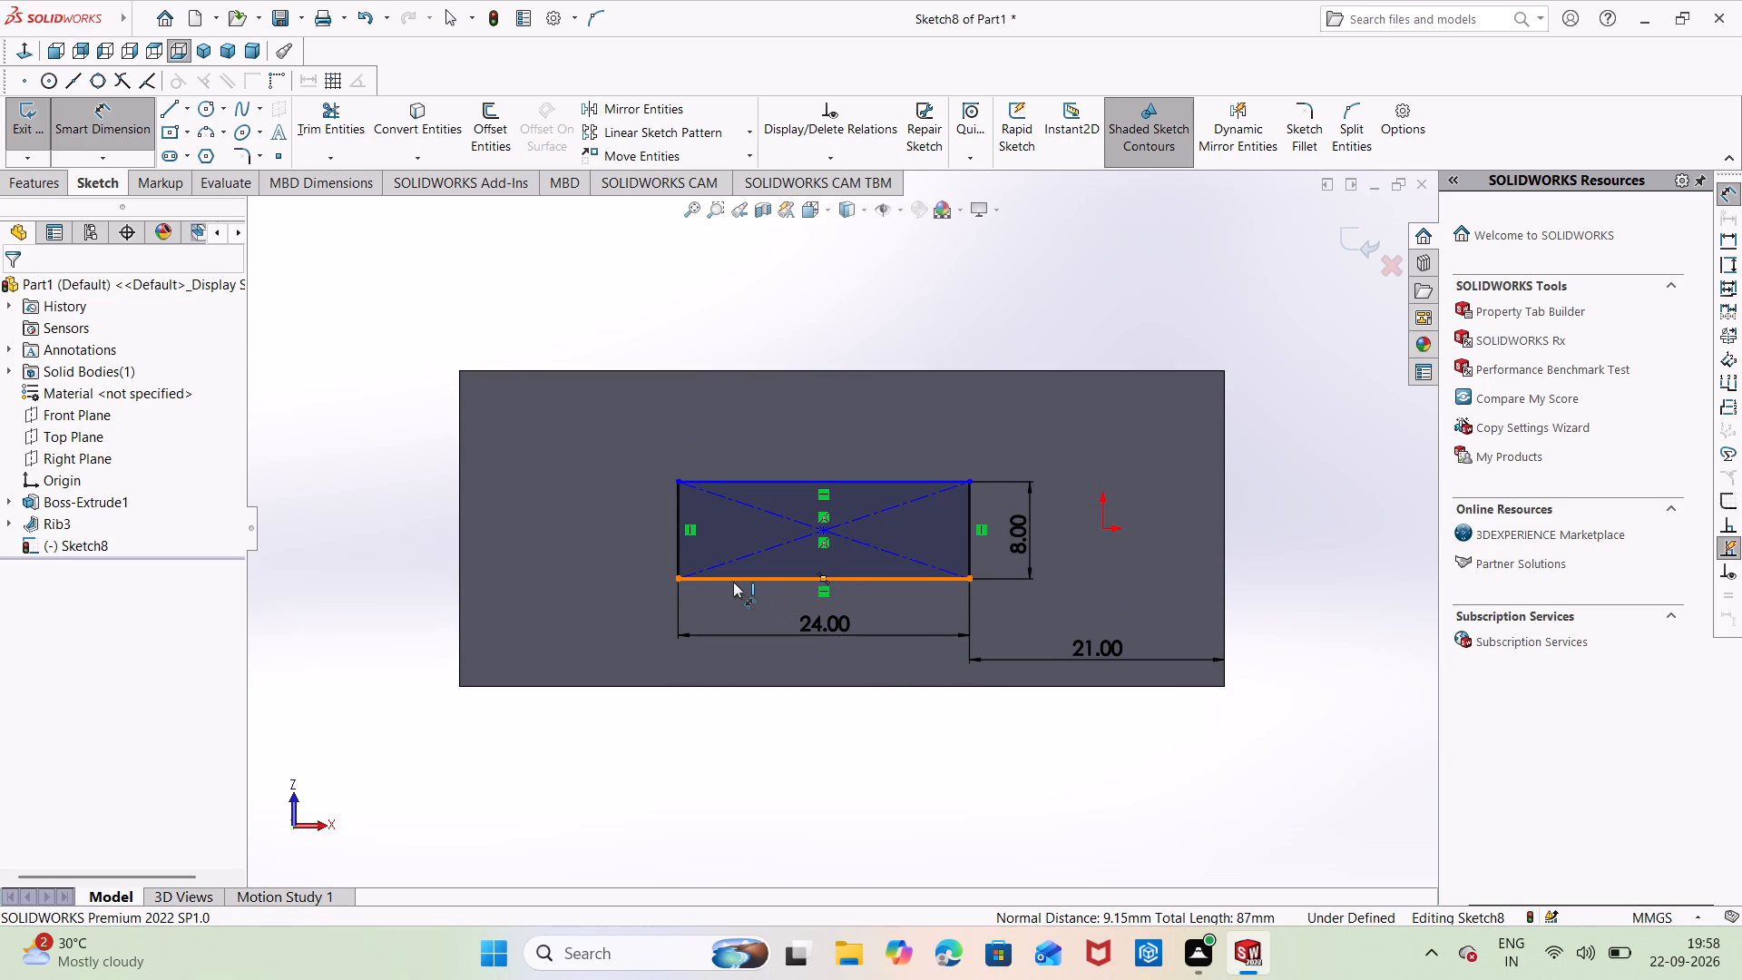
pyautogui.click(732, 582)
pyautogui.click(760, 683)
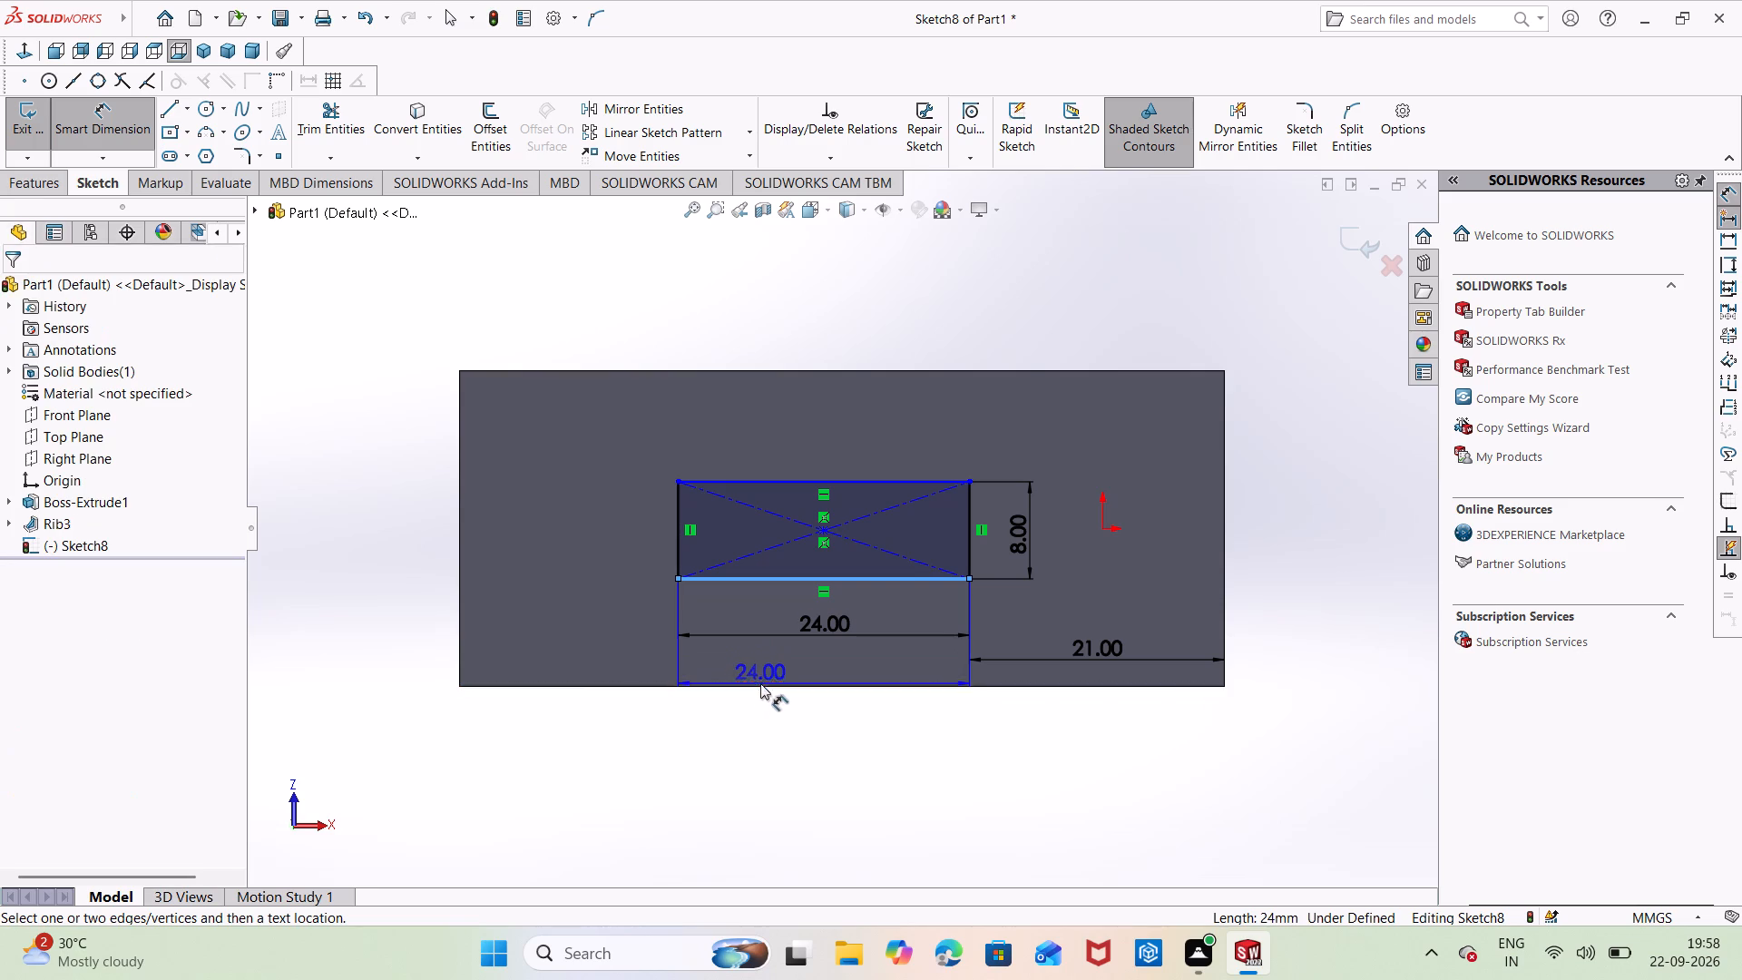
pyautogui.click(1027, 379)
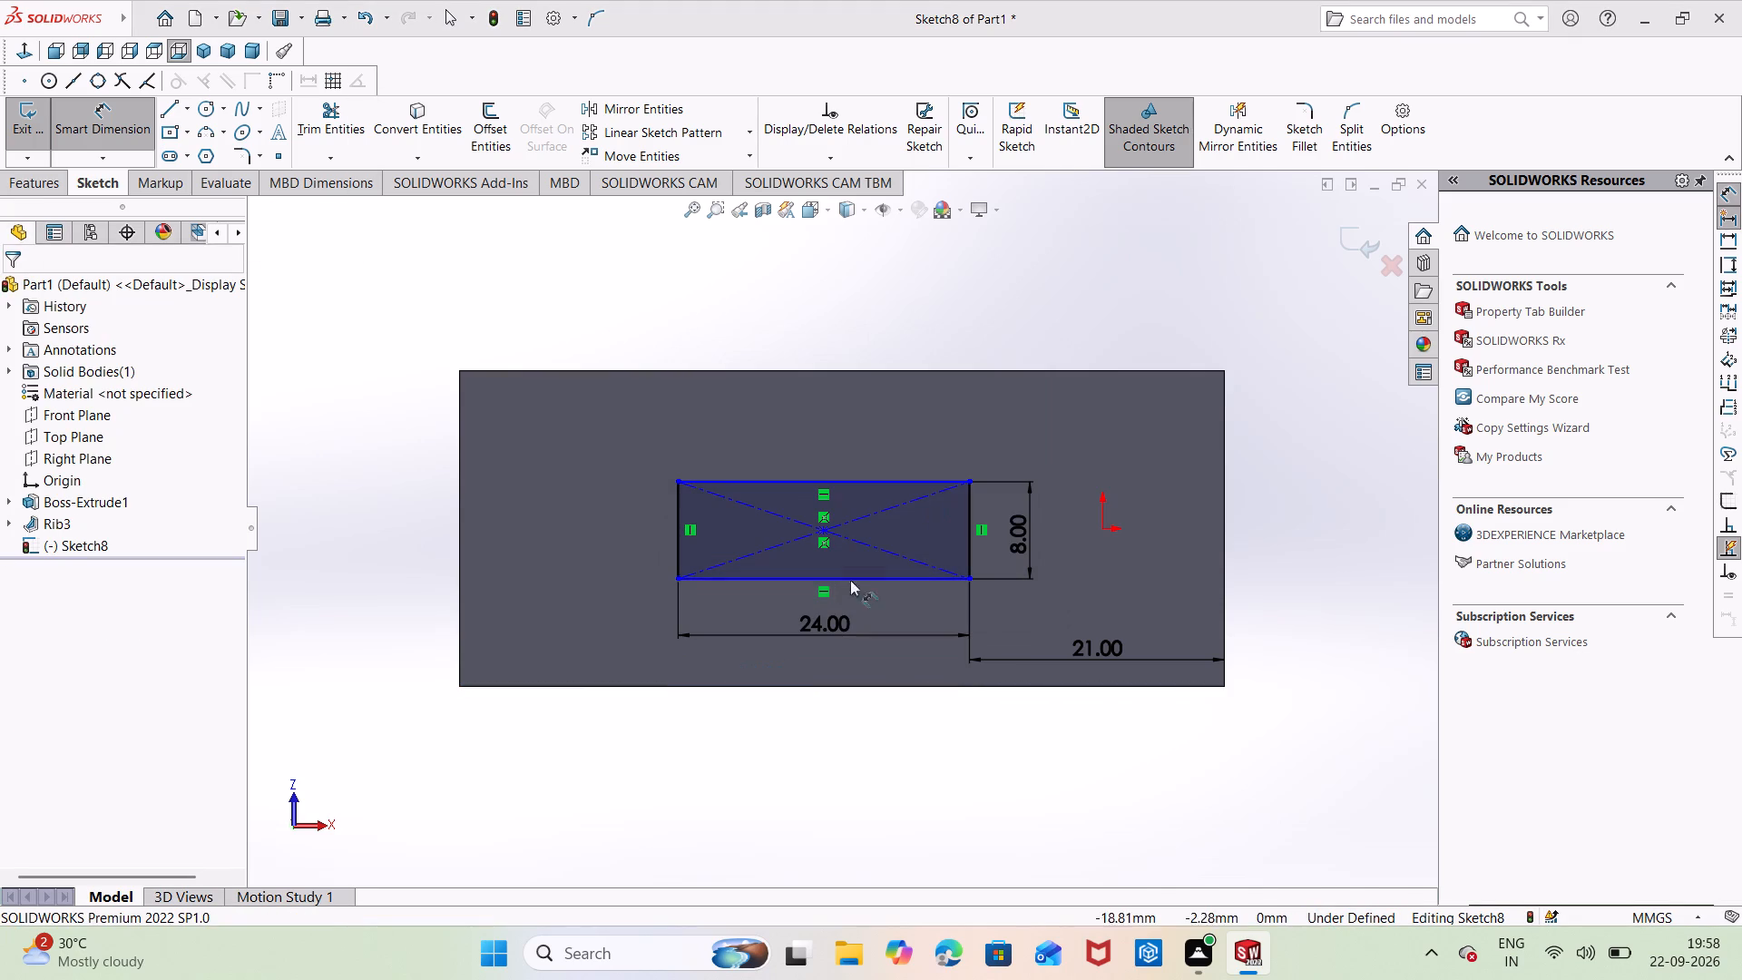
# Dimension the rectangle's rear long side 9 mm from the bottom face's rear long edge.
pyautogui.click(788, 582)
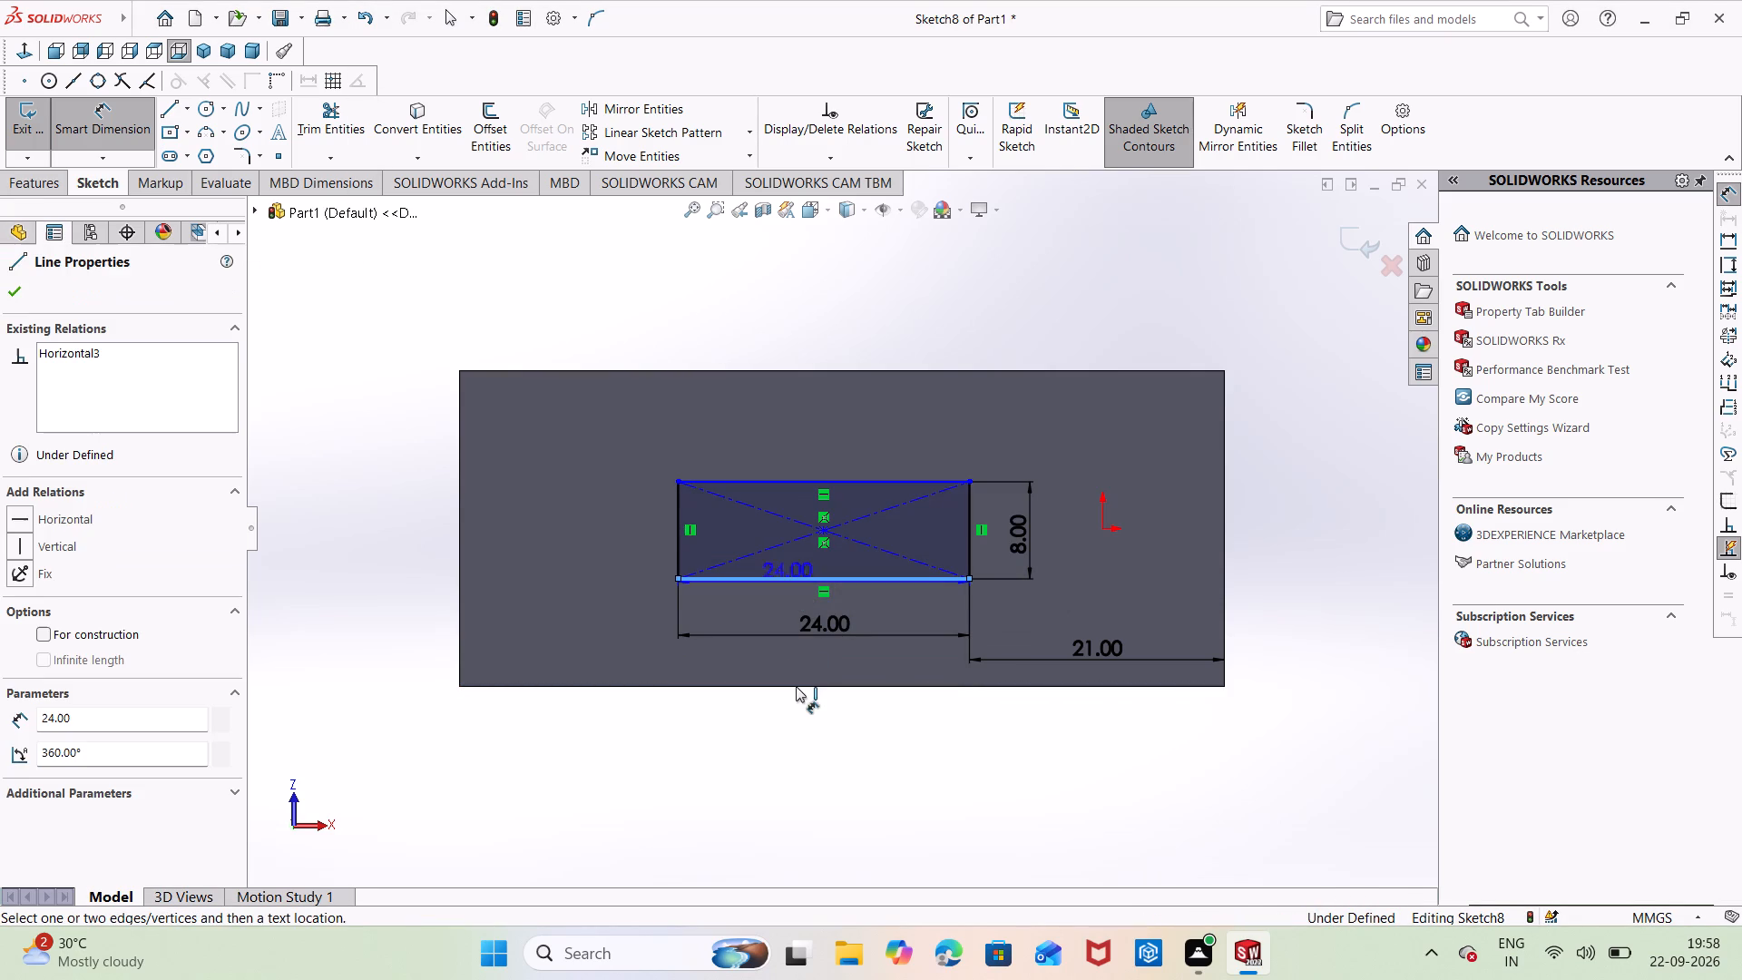
pyautogui.click(796, 685)
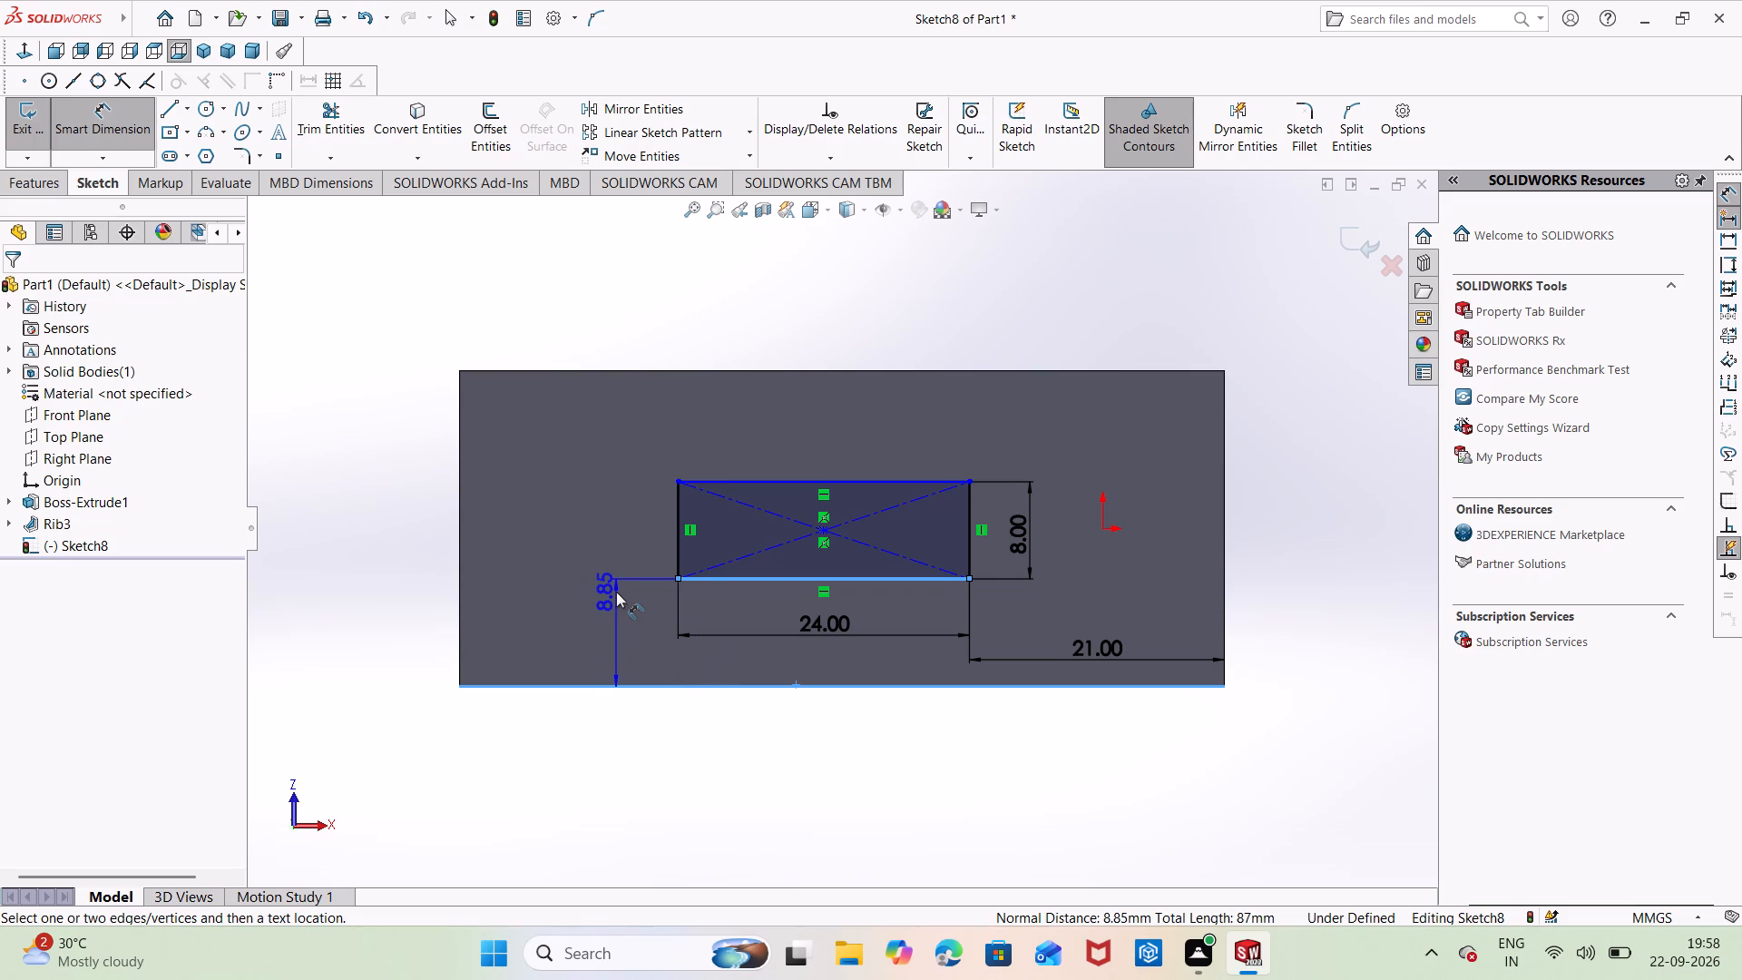
pyautogui.click(616, 591)
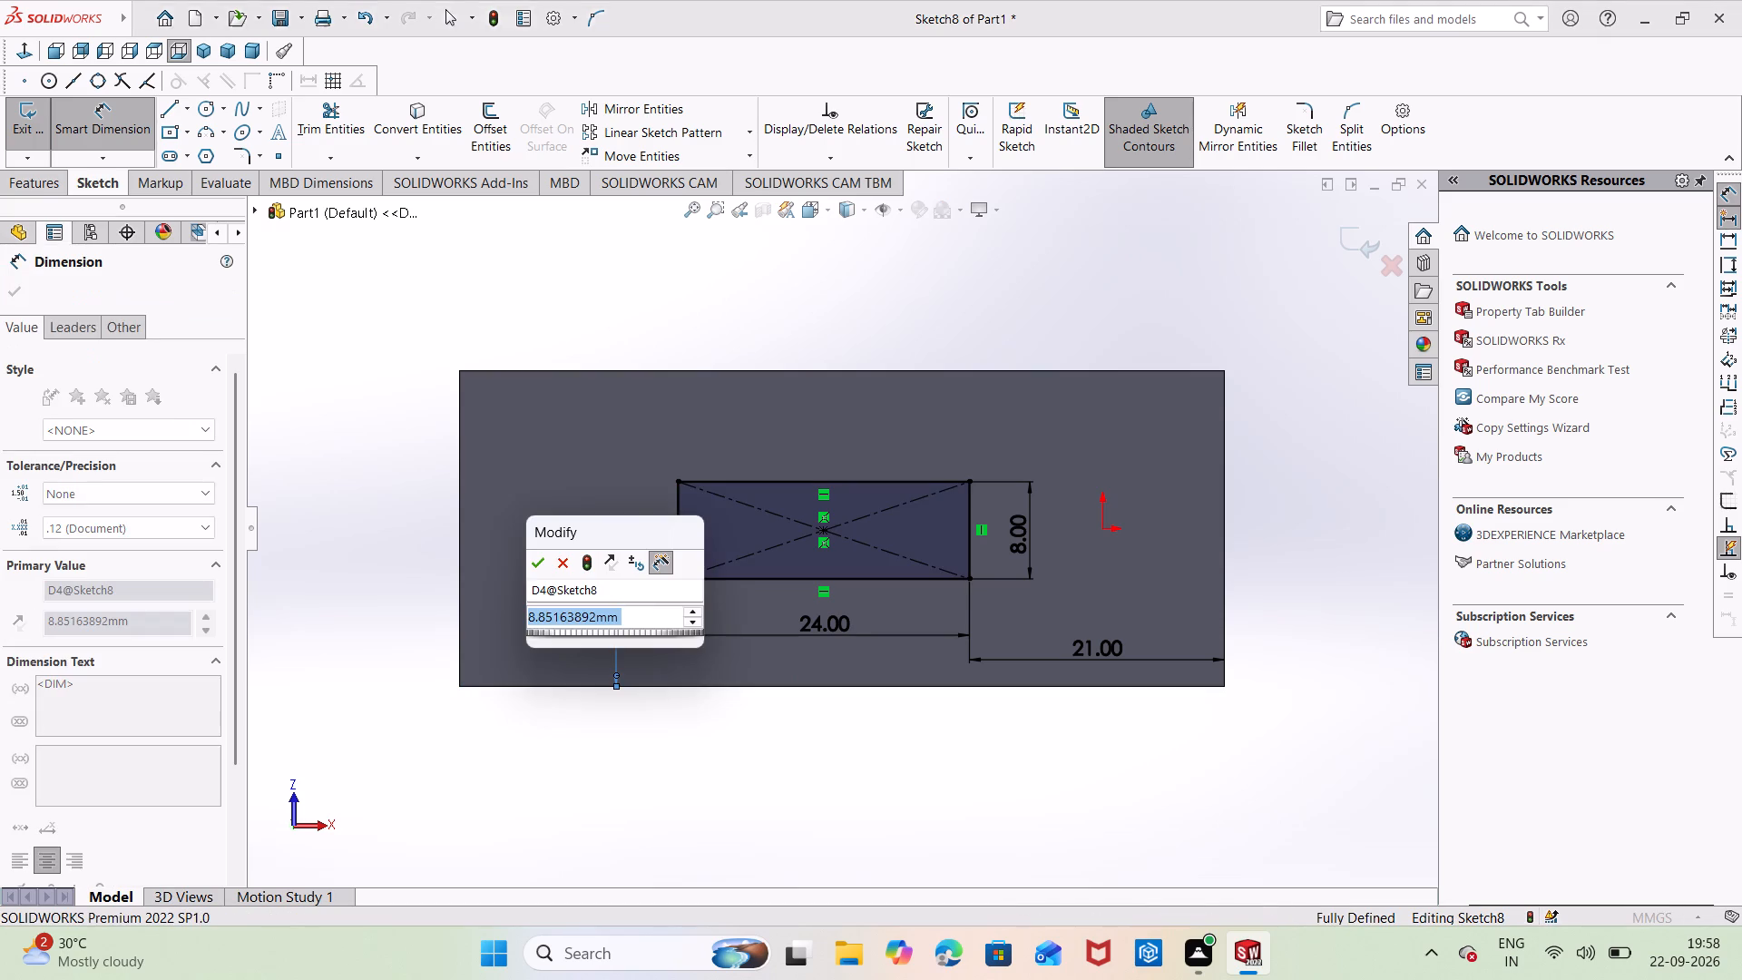
pyautogui.press('BackSpace')
pyautogui.press('9')
pyautogui.press('Return')
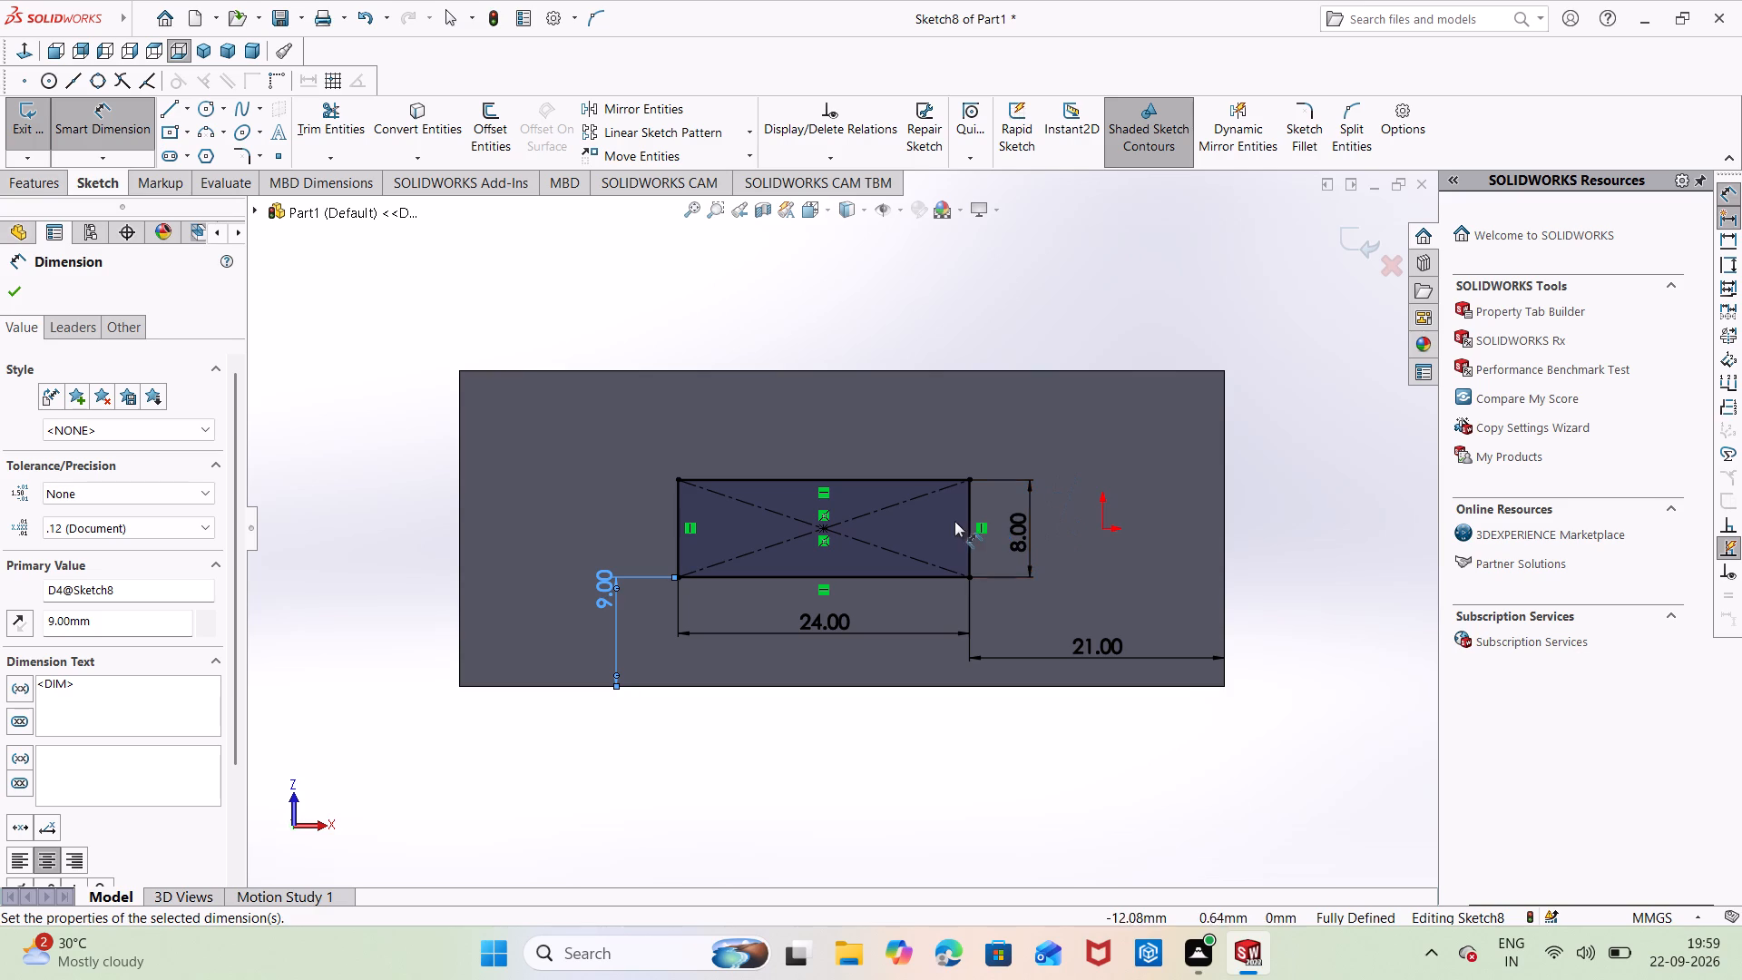
pyautogui.click(1203, 325)
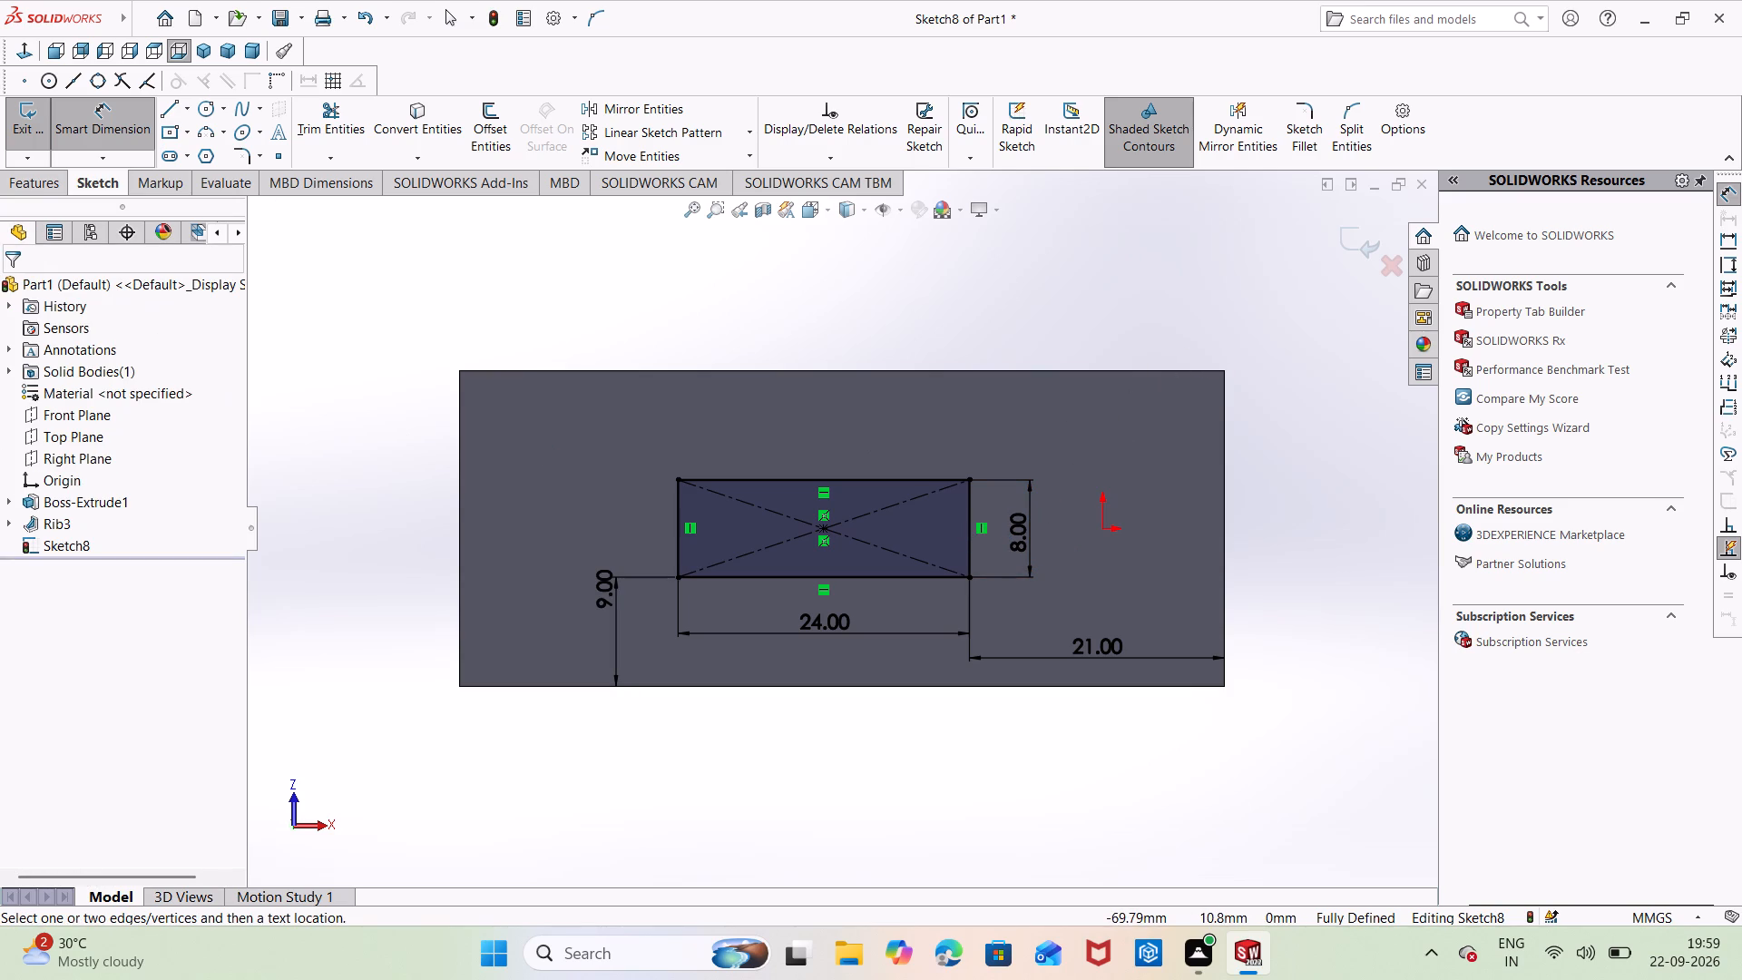
# Cut-extrude the rectangle through the base, rib and upper arm with a Mid Plane depth of 68 mm.
pyautogui.click(51, 175)
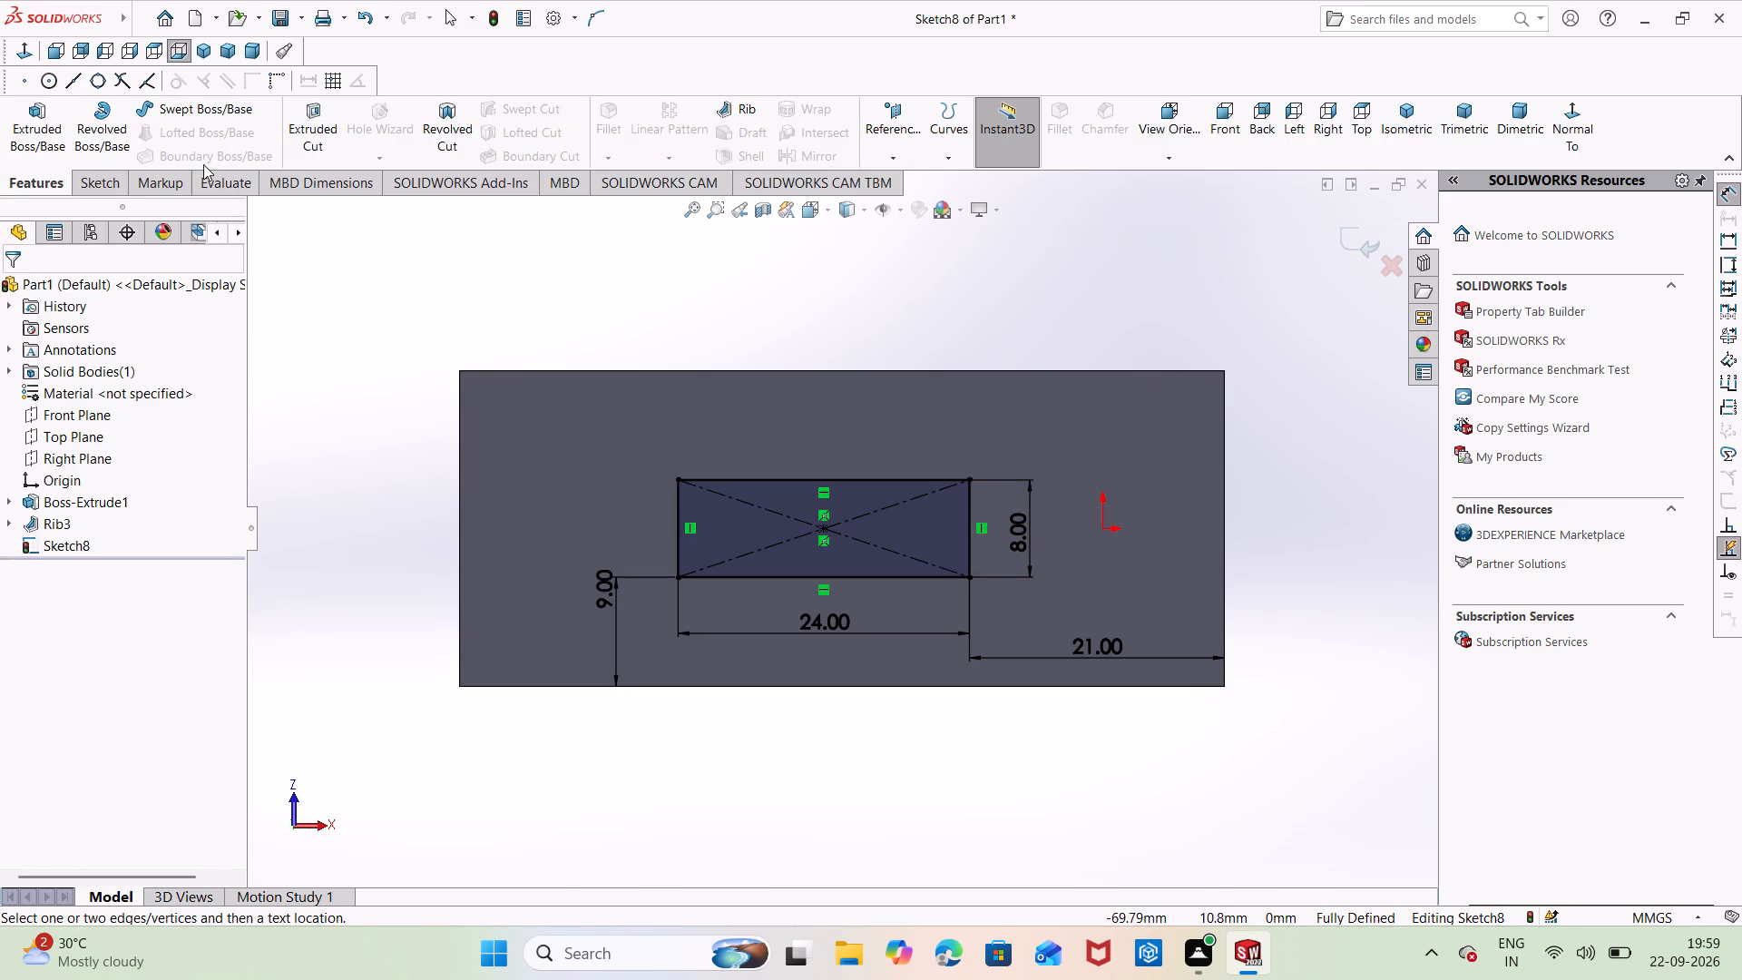
pyautogui.click(308, 111)
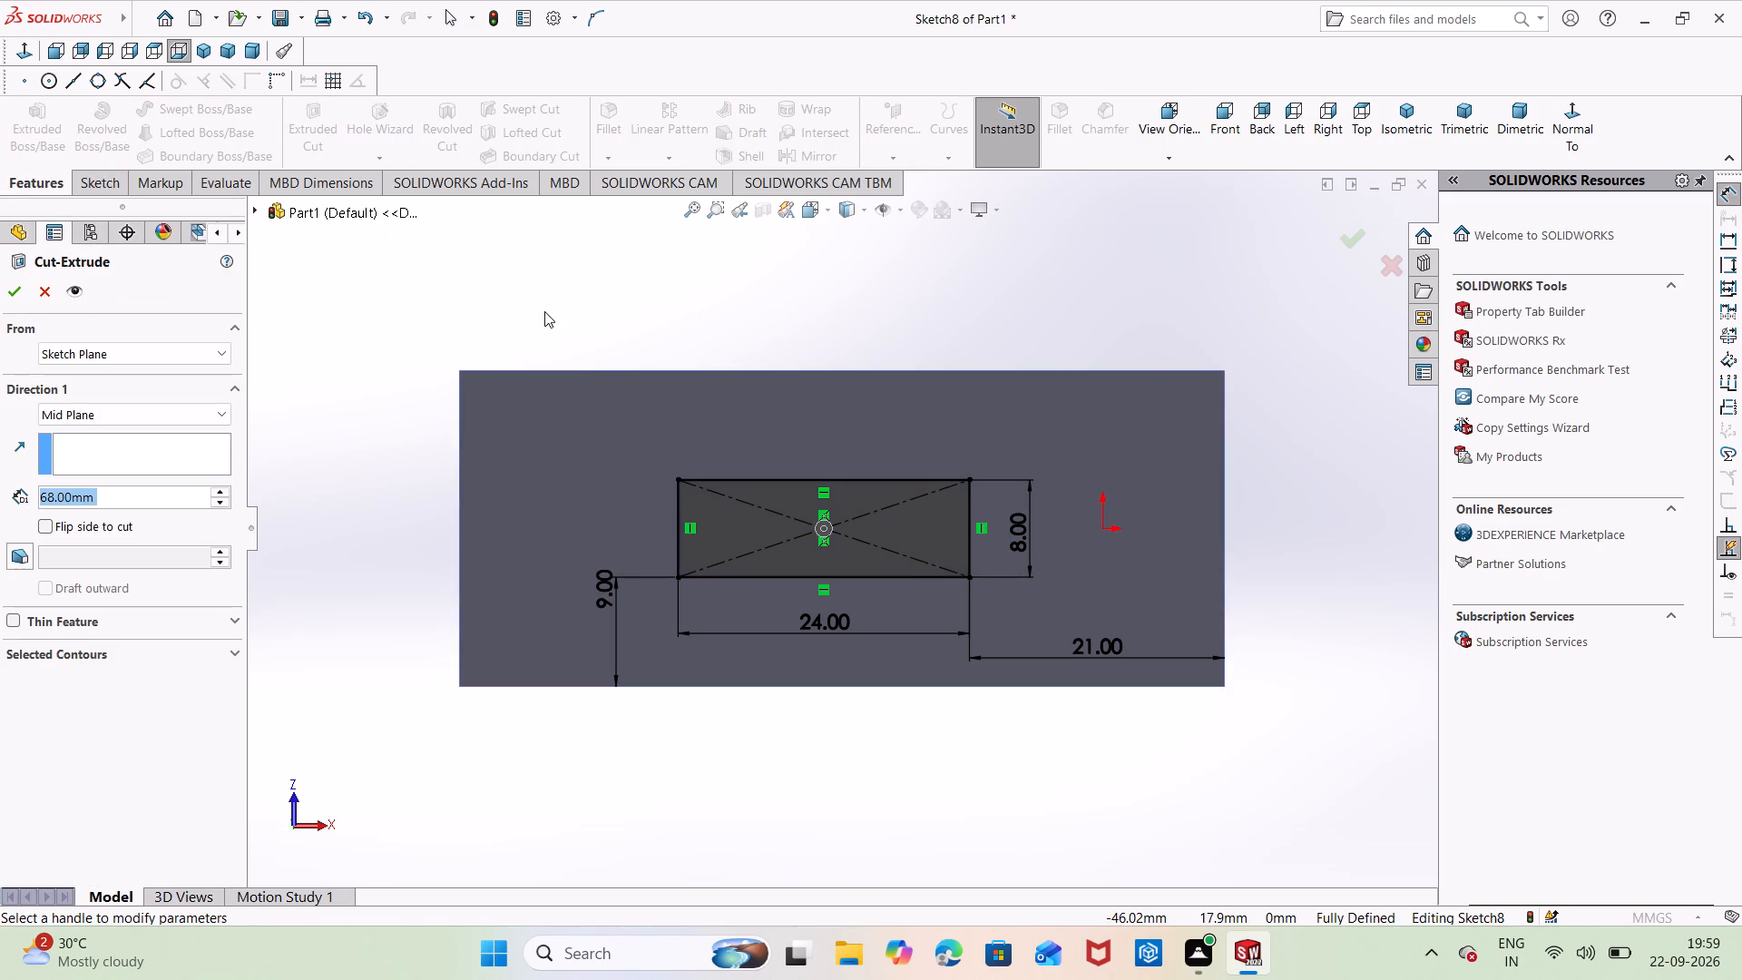
pyautogui.moveTo(546, 311); pyautogui.dragTo(582, 508, button='middle')
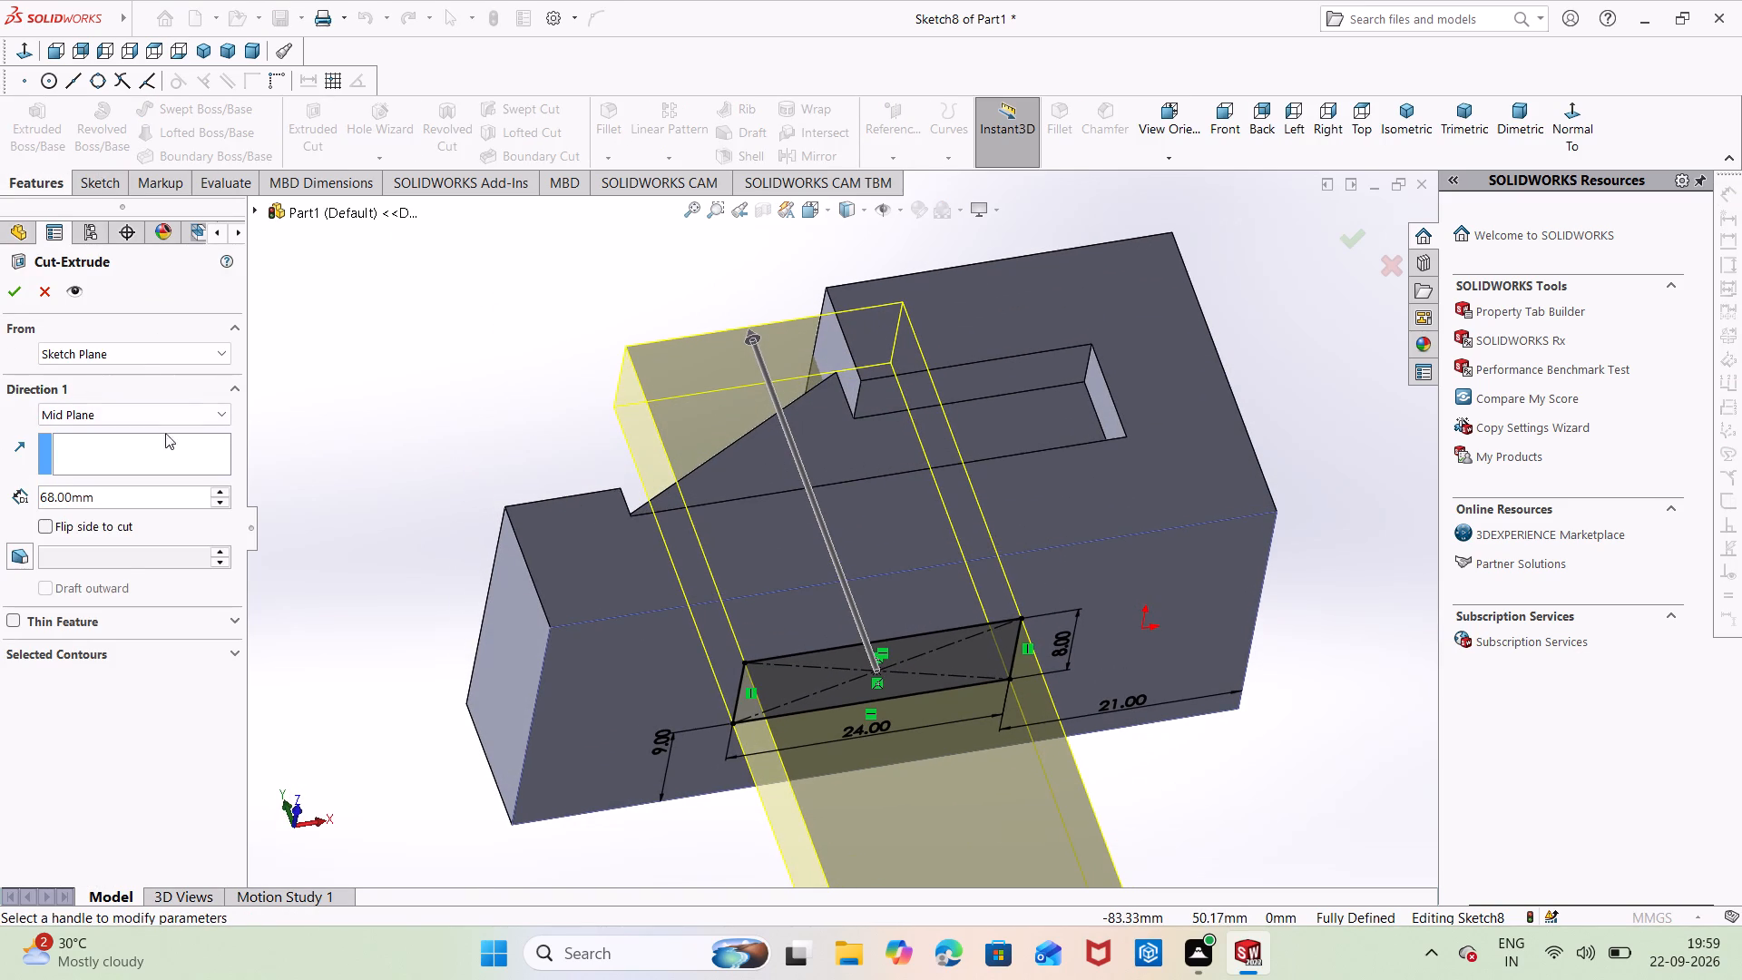
pyautogui.moveTo(563, 361); pyautogui.dragTo(565, 558, button='middle')
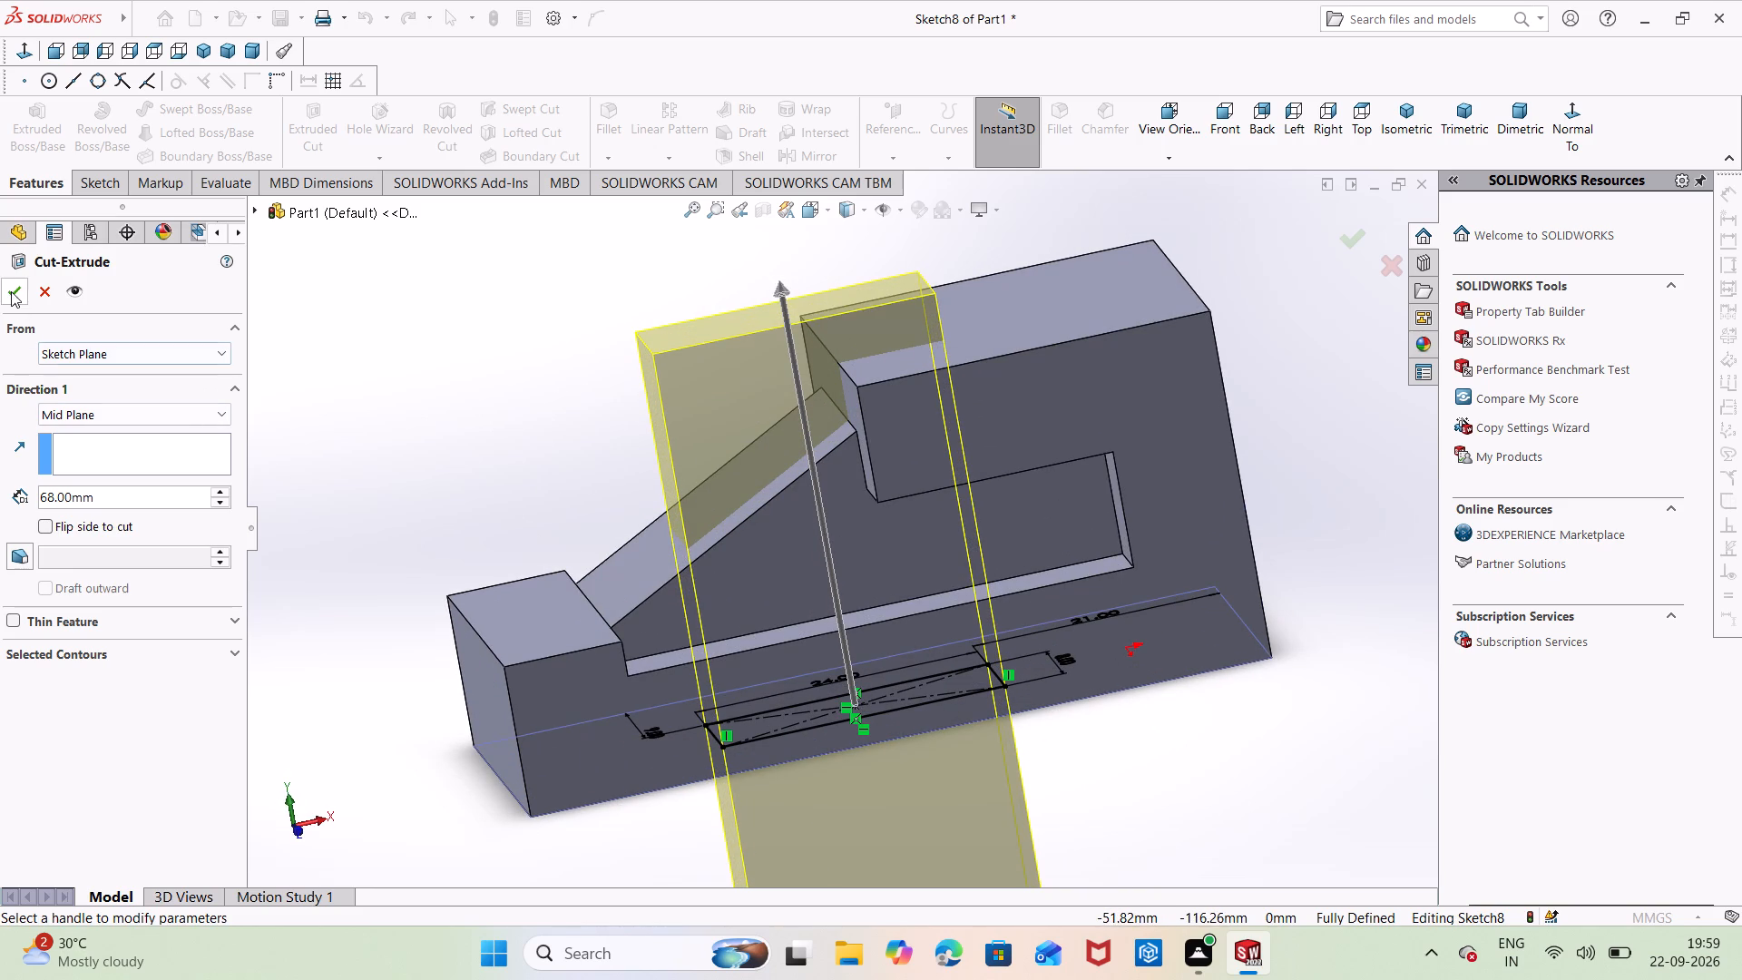
pyautogui.click(11, 289)
pyautogui.click(393, 348)
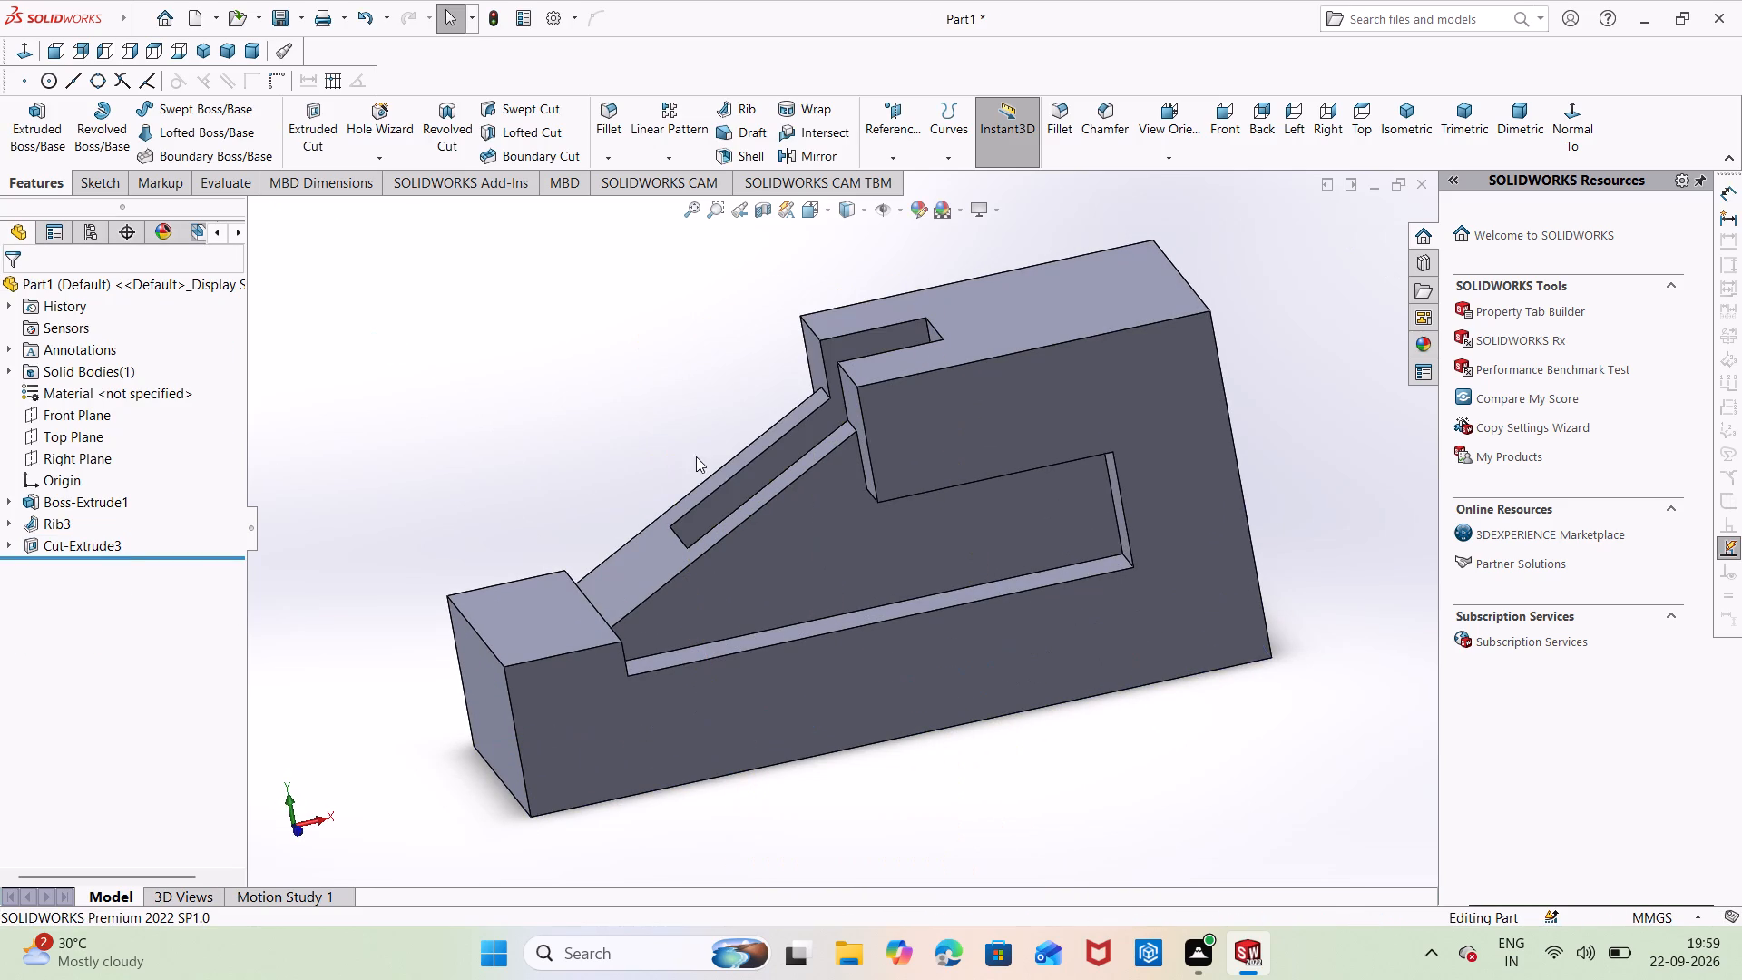
# Examine the finished C-shaped part and its through slot from above and from several oblique angles.
pyautogui.moveTo(769, 480); pyautogui.dragTo(766, 746, button='middle')
pyautogui.scroll(-1, 764, 742)
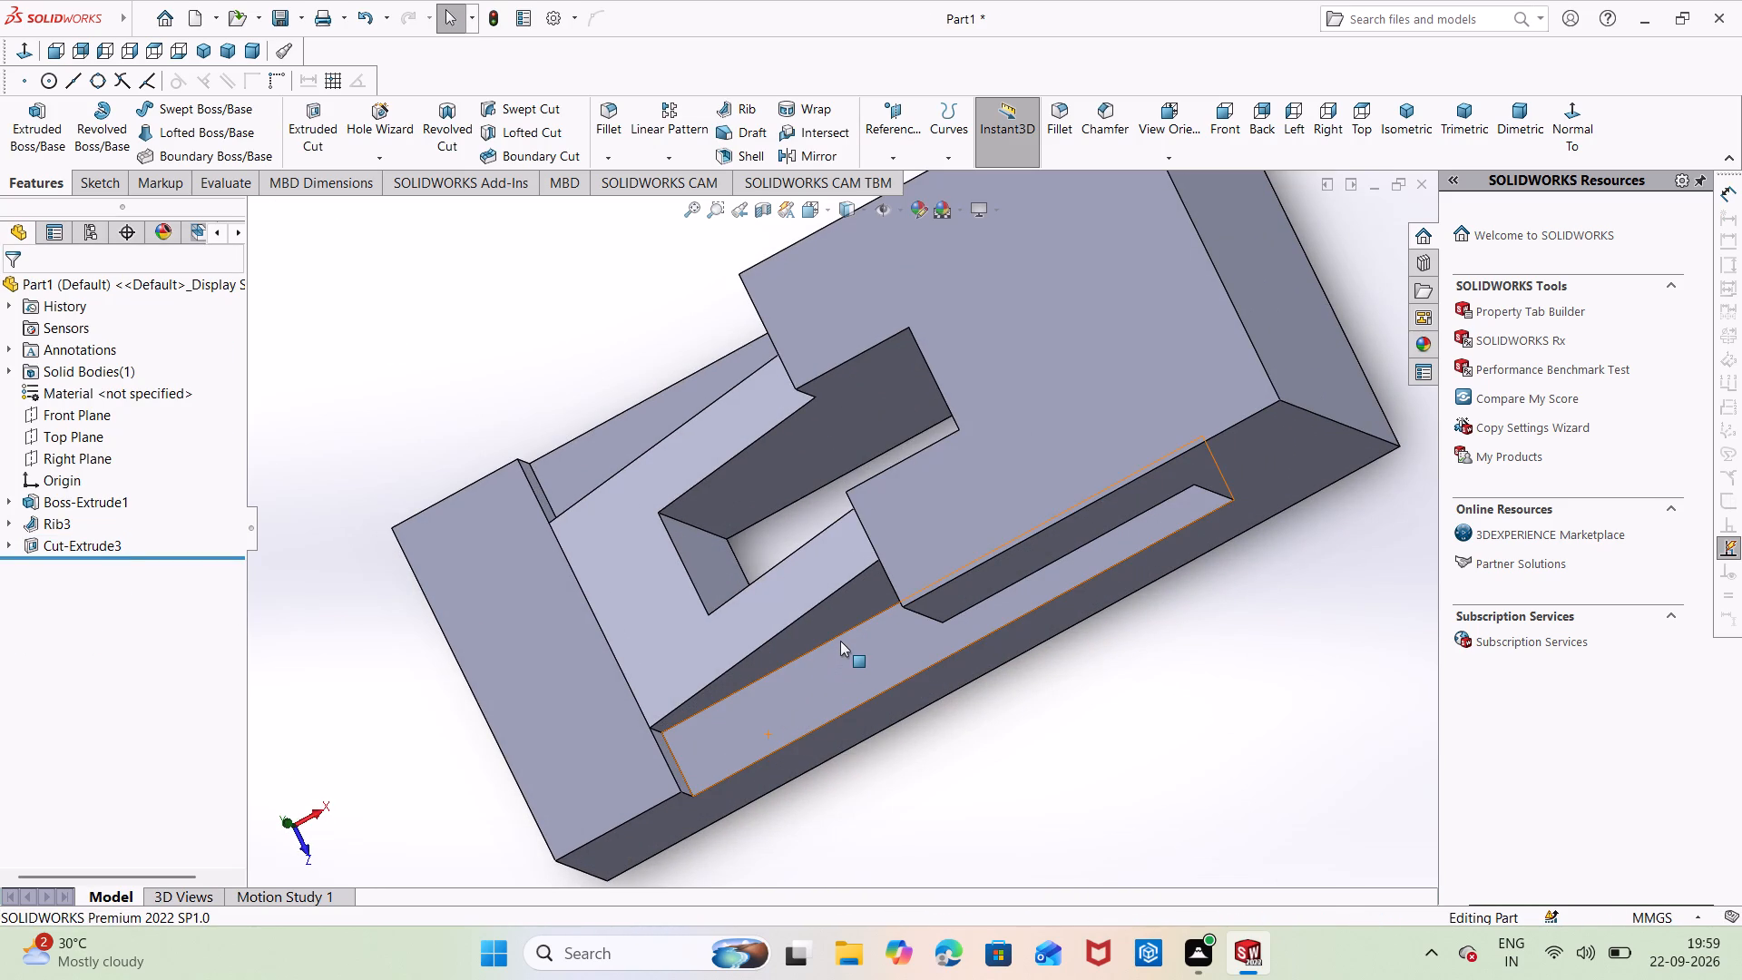
pyautogui.hotkey('ctrl', '5')
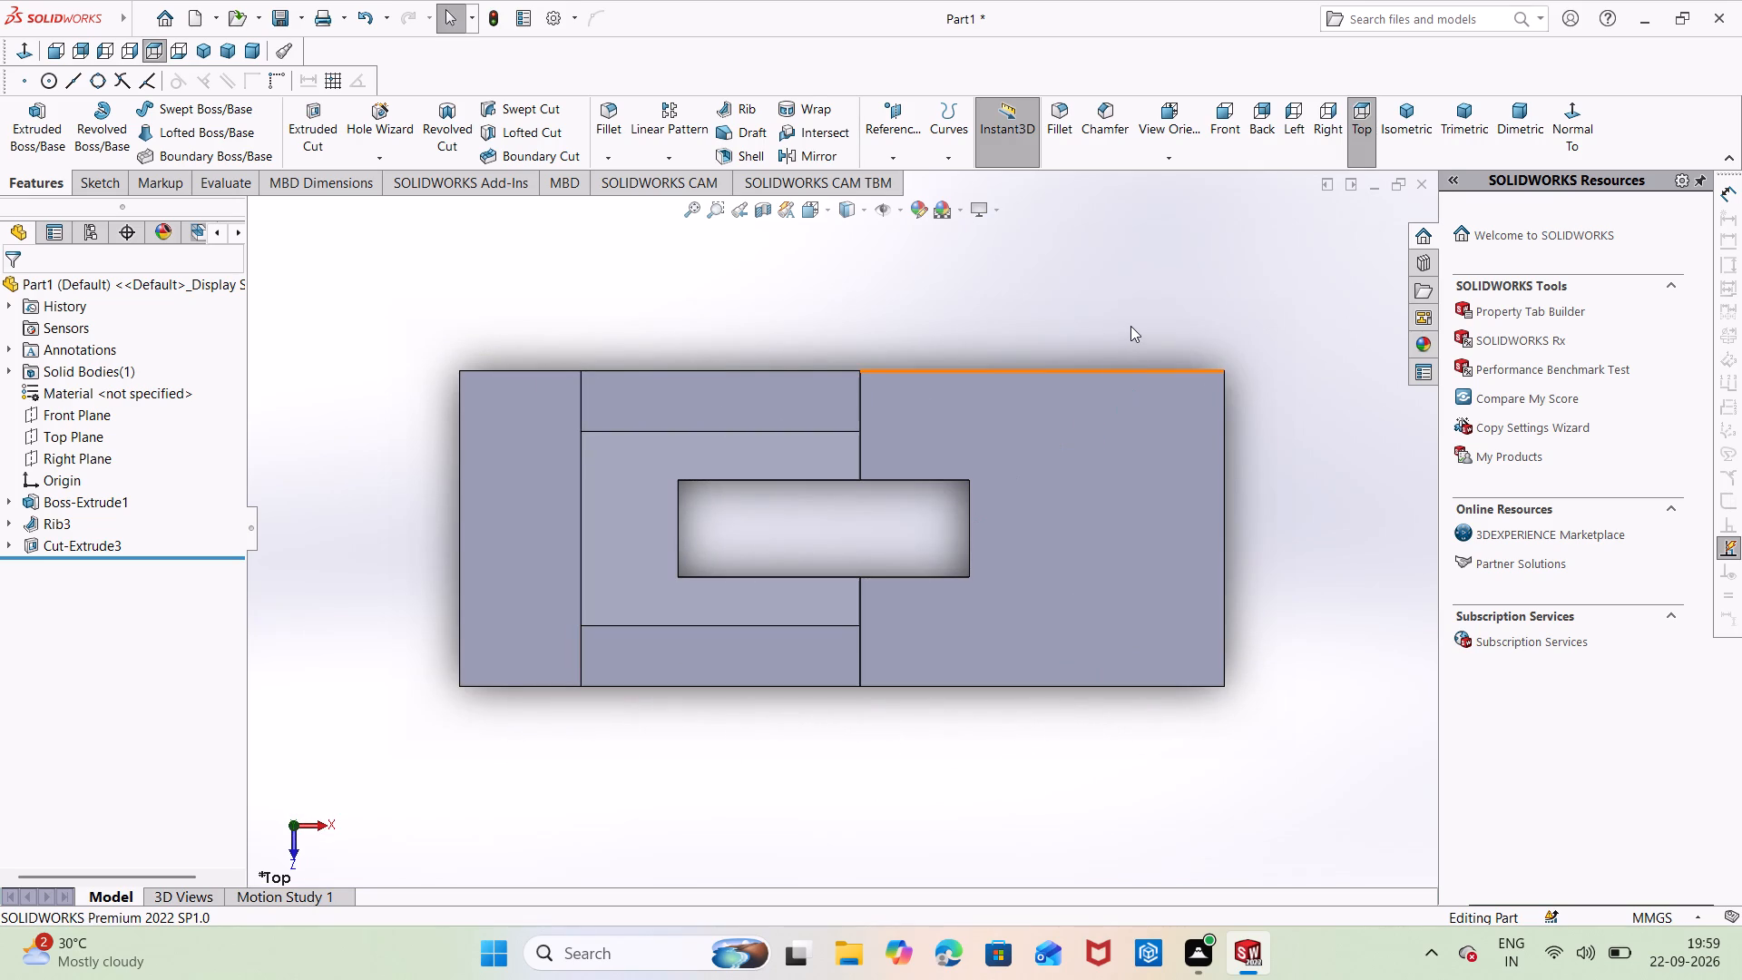
pyautogui.click(1130, 326)
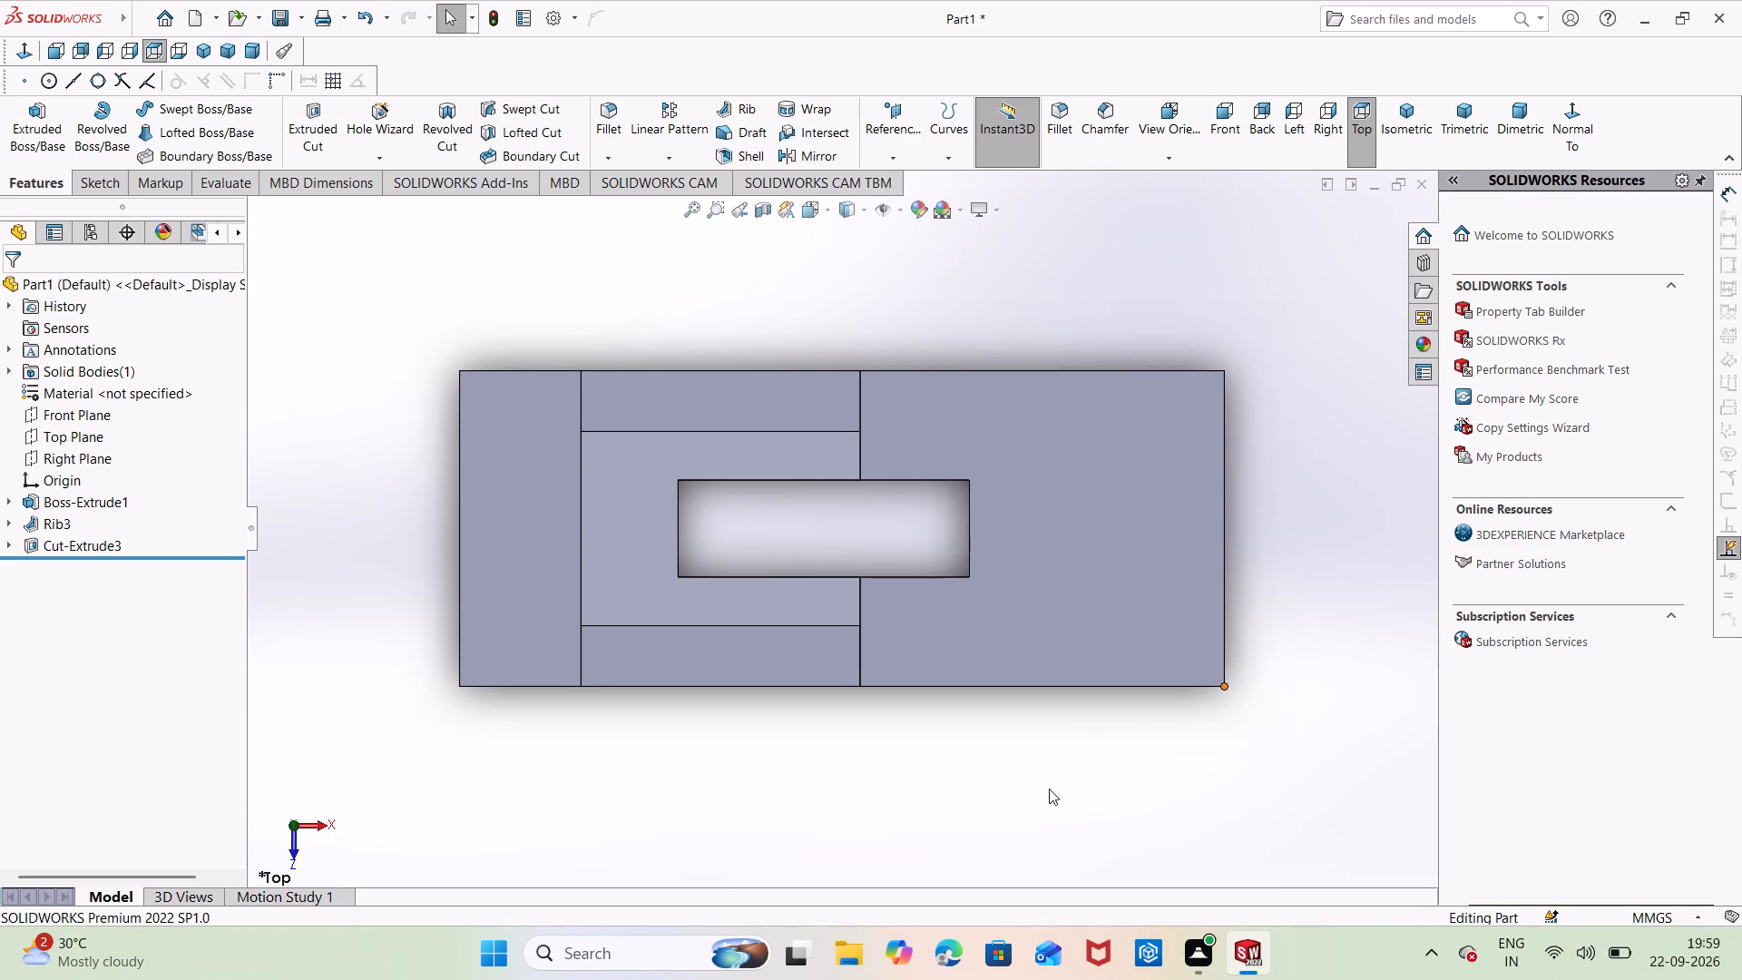
pyautogui.moveTo(1037, 762); pyautogui.dragTo(1072, 516, button='middle')
pyautogui.moveTo(1114, 753); pyautogui.dragTo(1105, 729, button='middle')
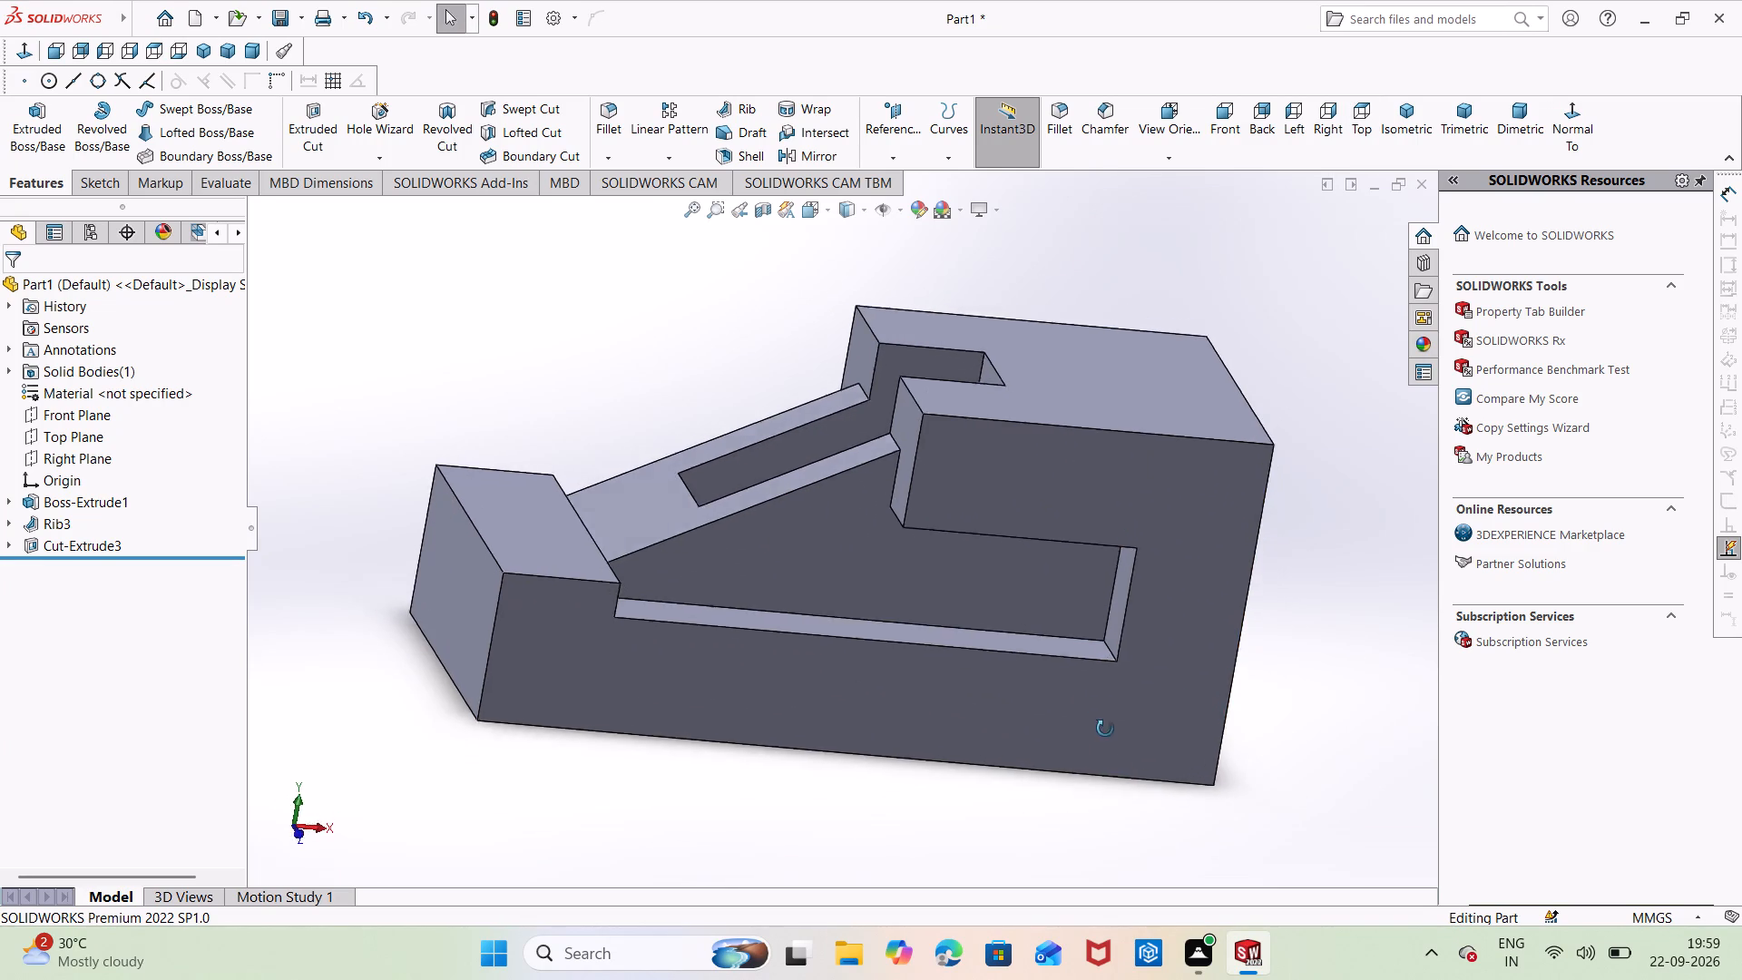
pyautogui.moveTo(1105, 729); pyautogui.dragTo(1072, 637, button='middle')
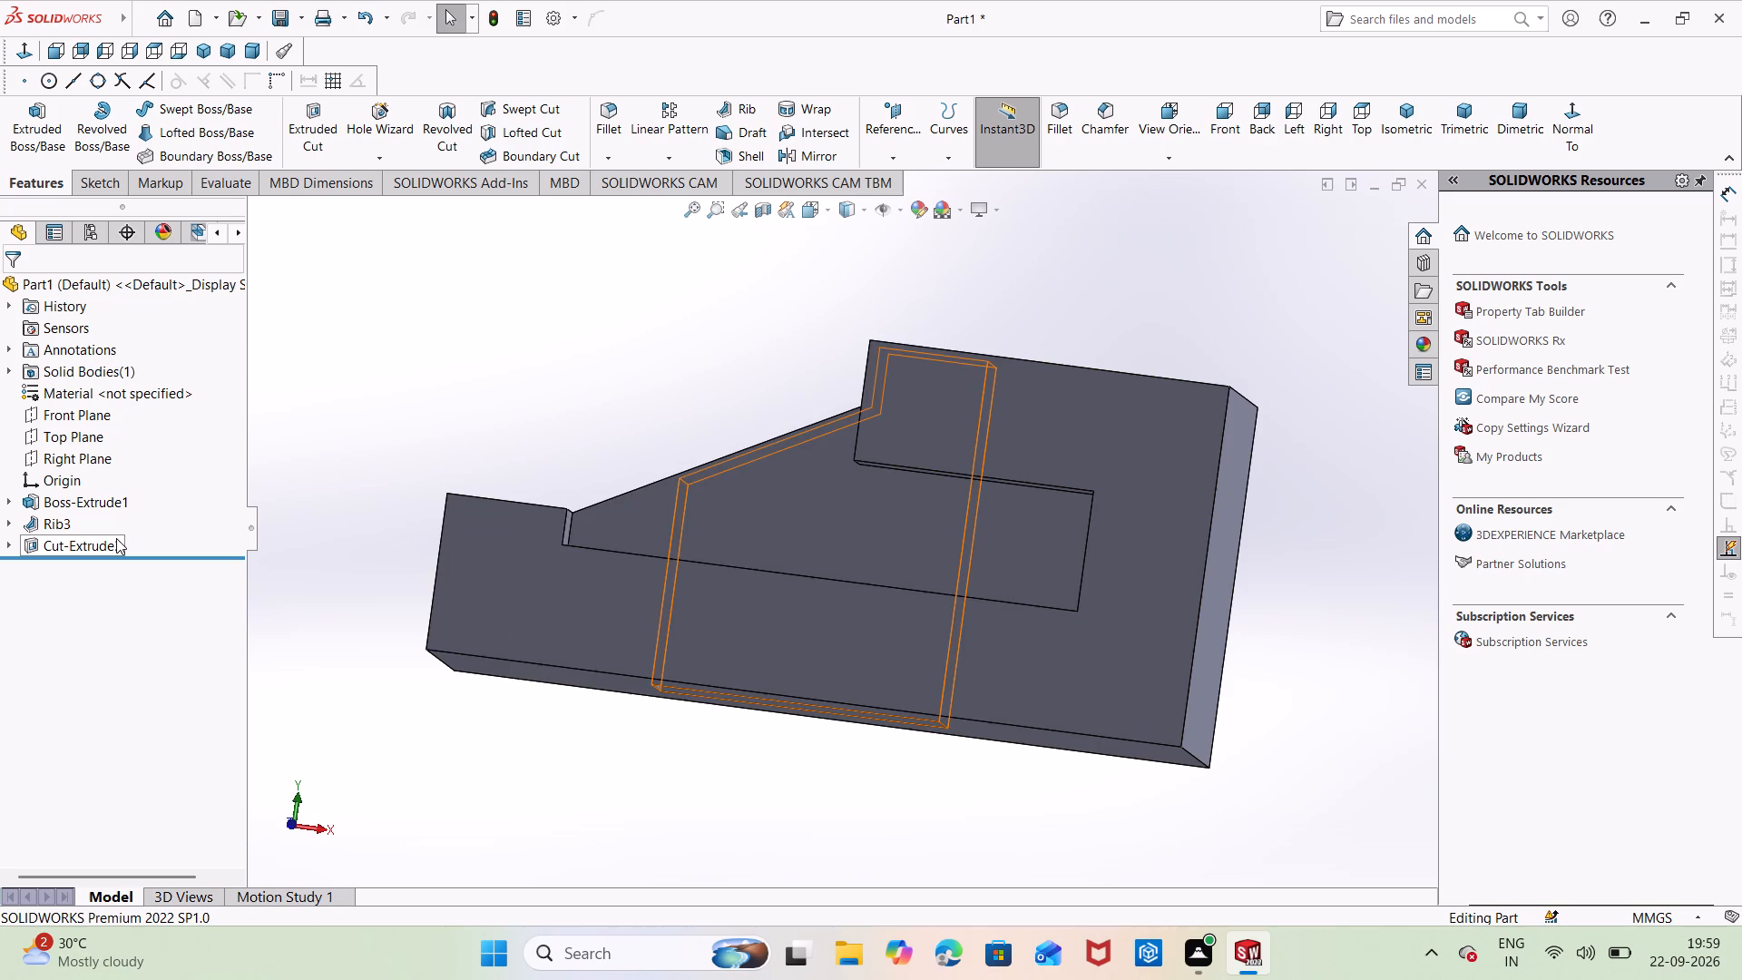
# Create a new part document.
pyautogui.hotkey('ctrl', 'n')
pyautogui.click(739, 712)
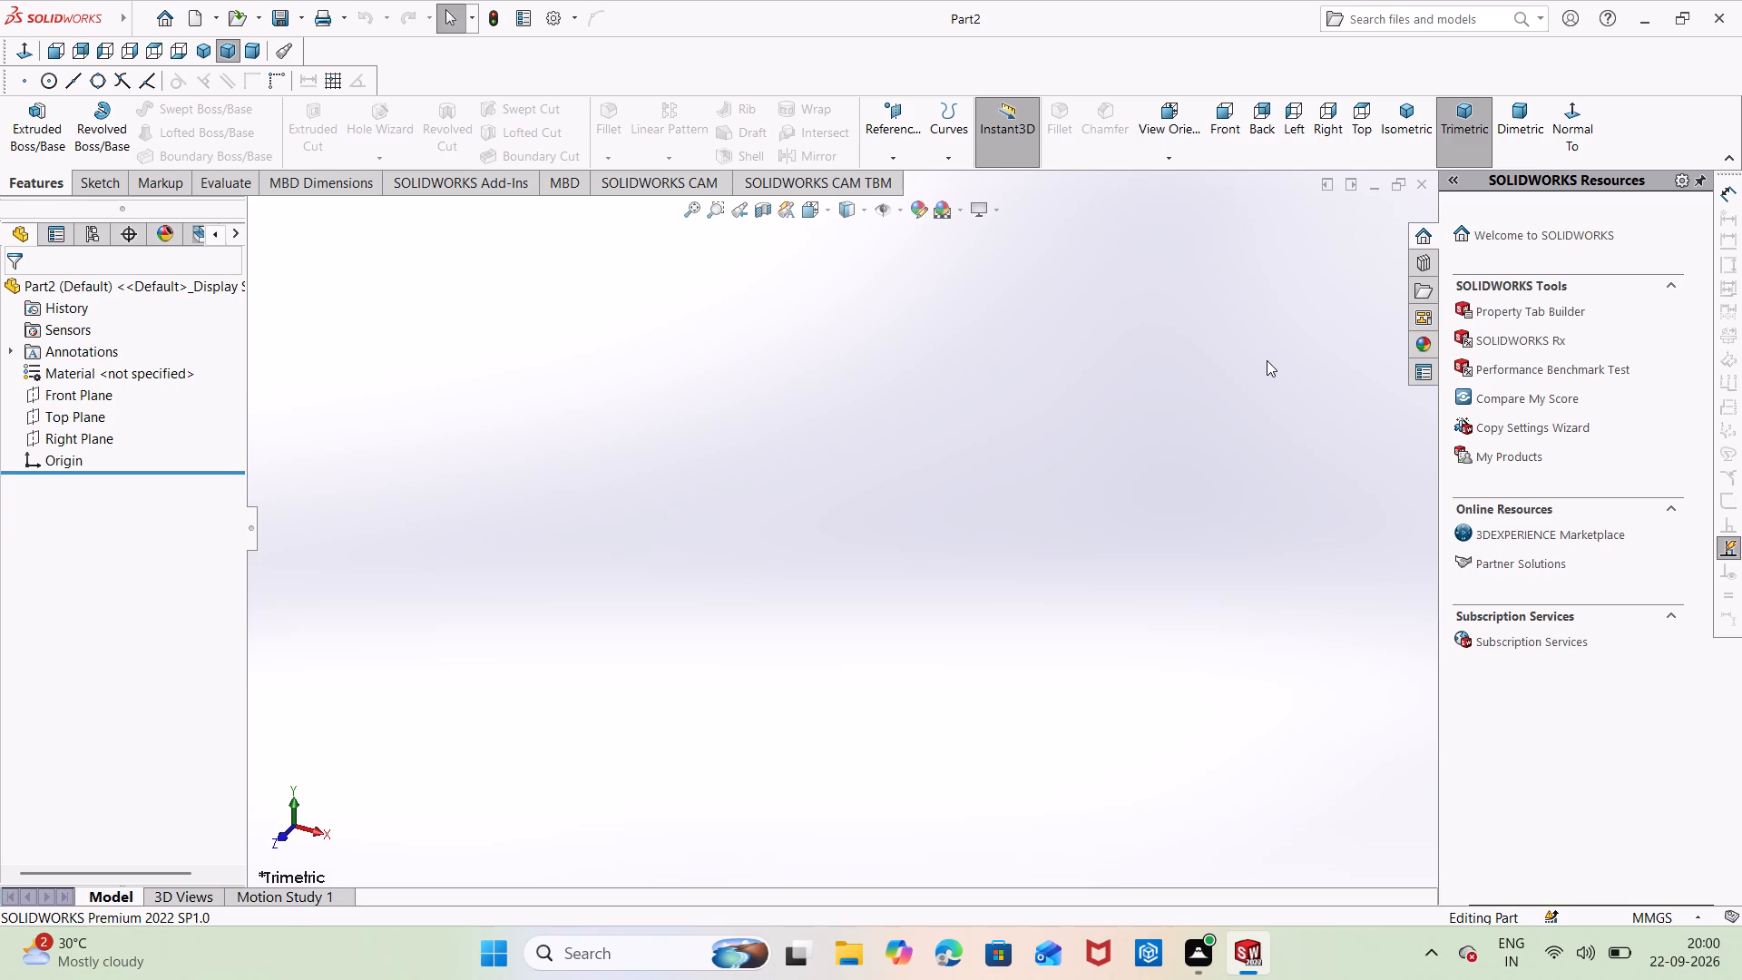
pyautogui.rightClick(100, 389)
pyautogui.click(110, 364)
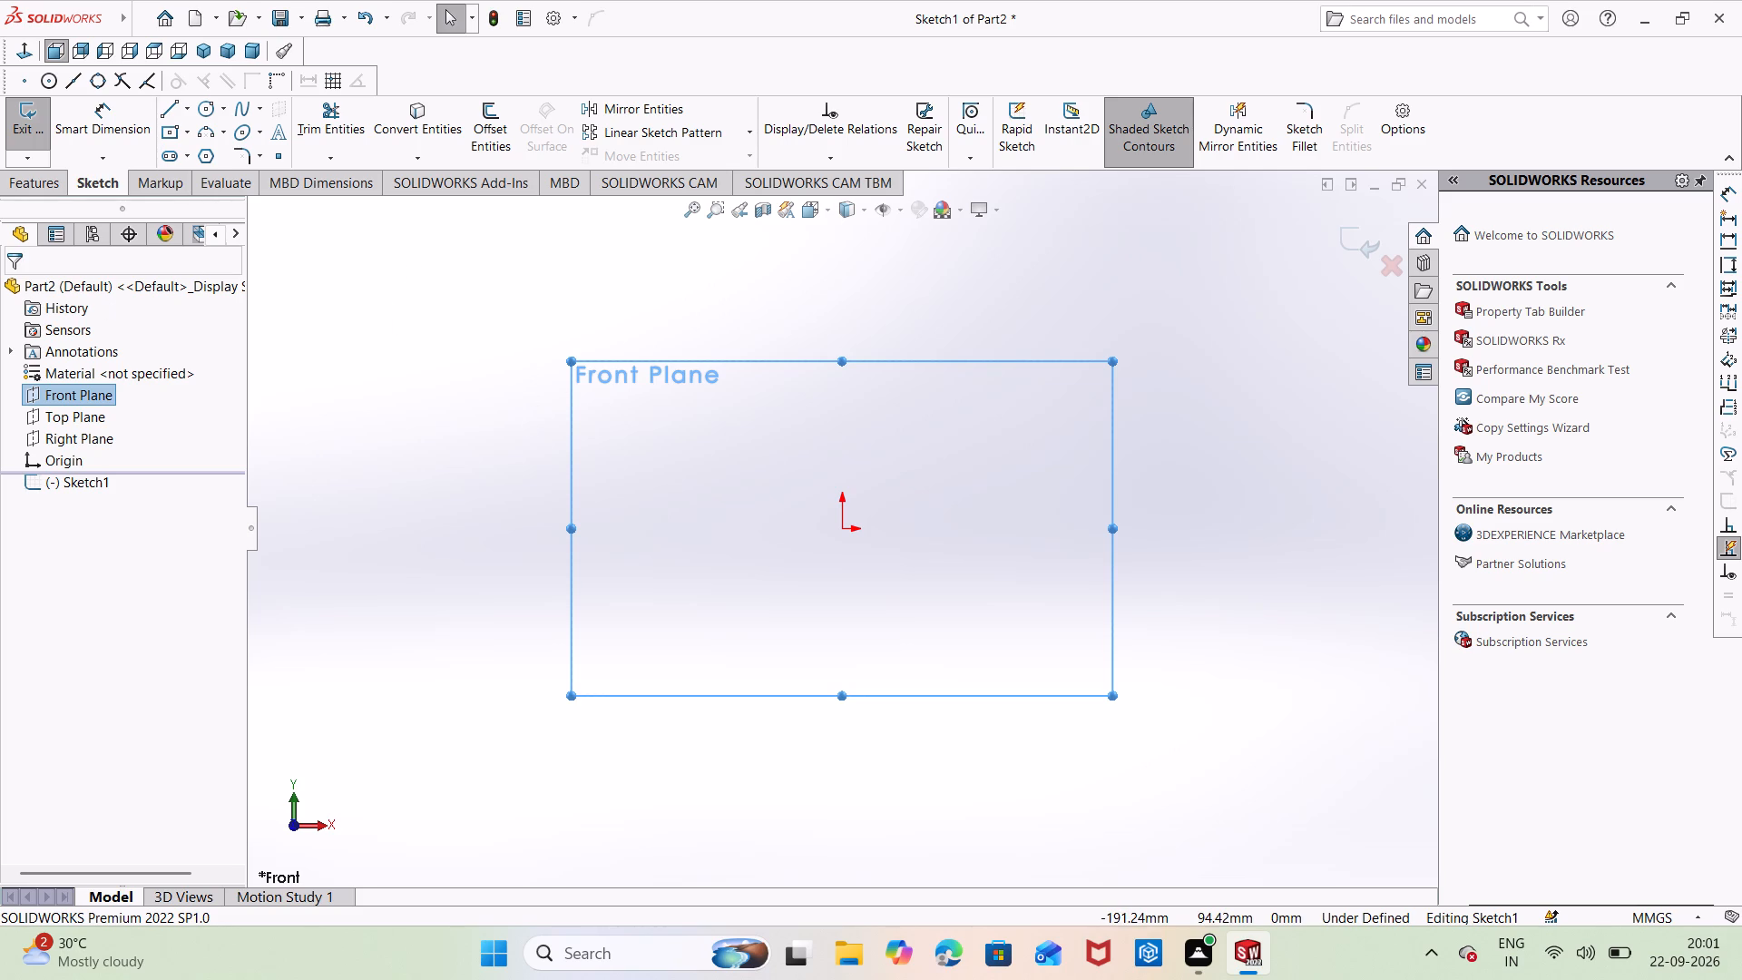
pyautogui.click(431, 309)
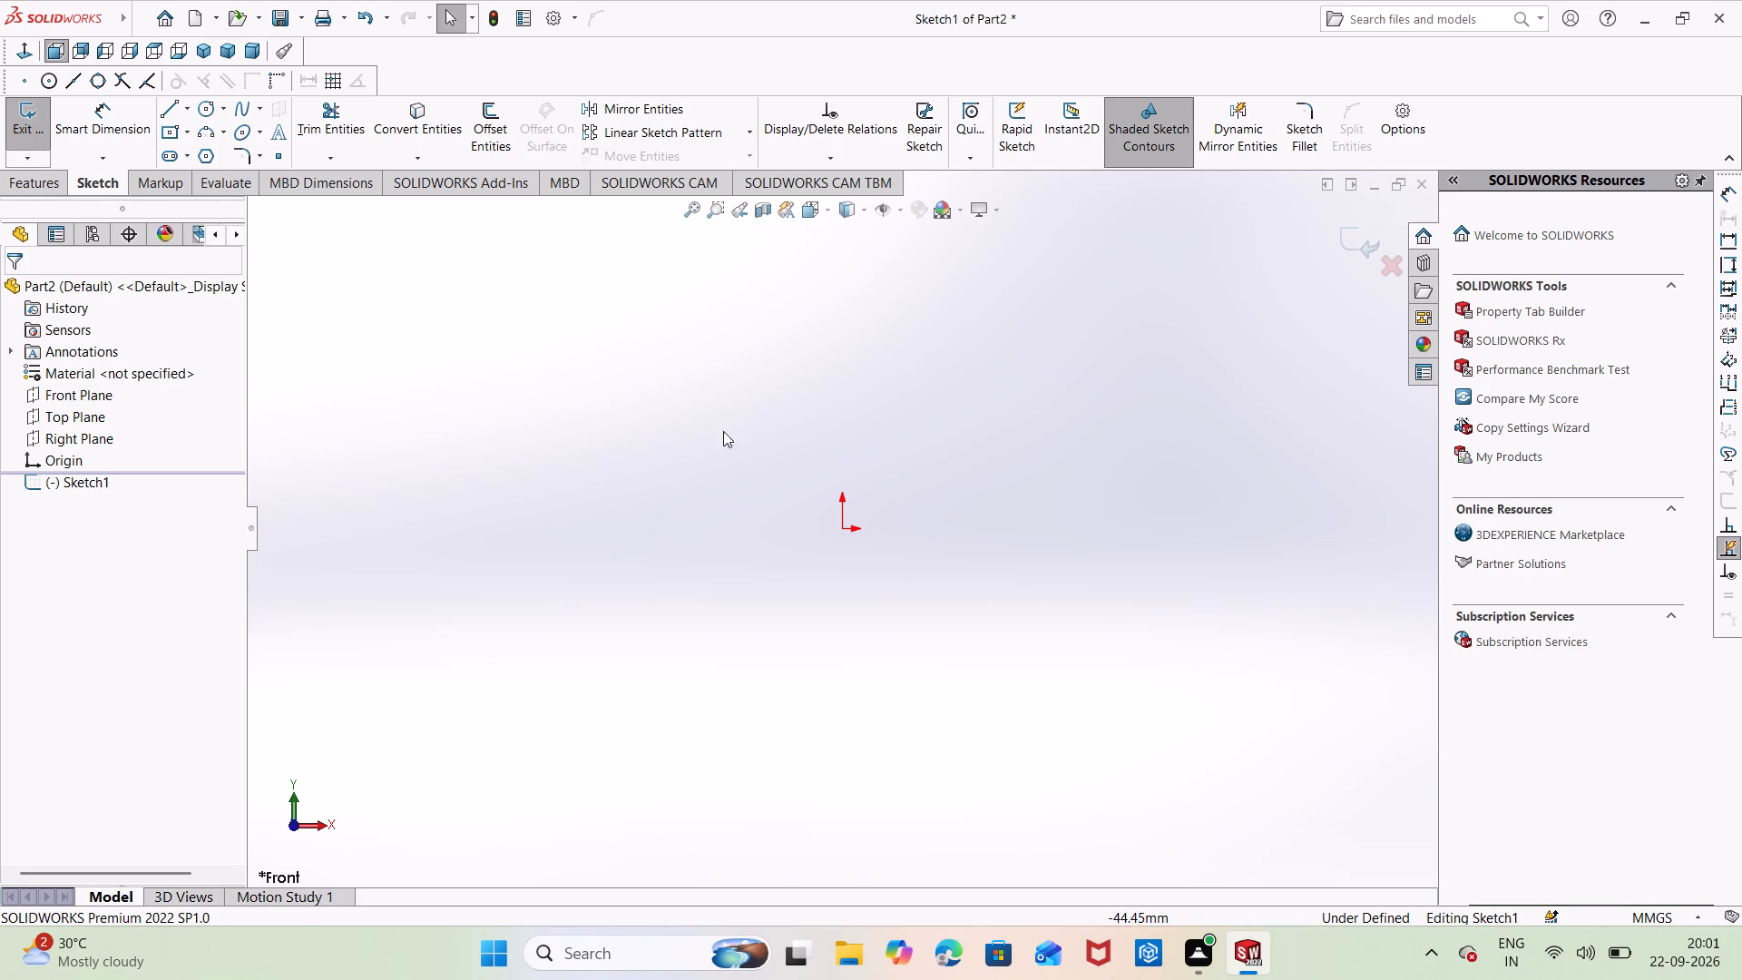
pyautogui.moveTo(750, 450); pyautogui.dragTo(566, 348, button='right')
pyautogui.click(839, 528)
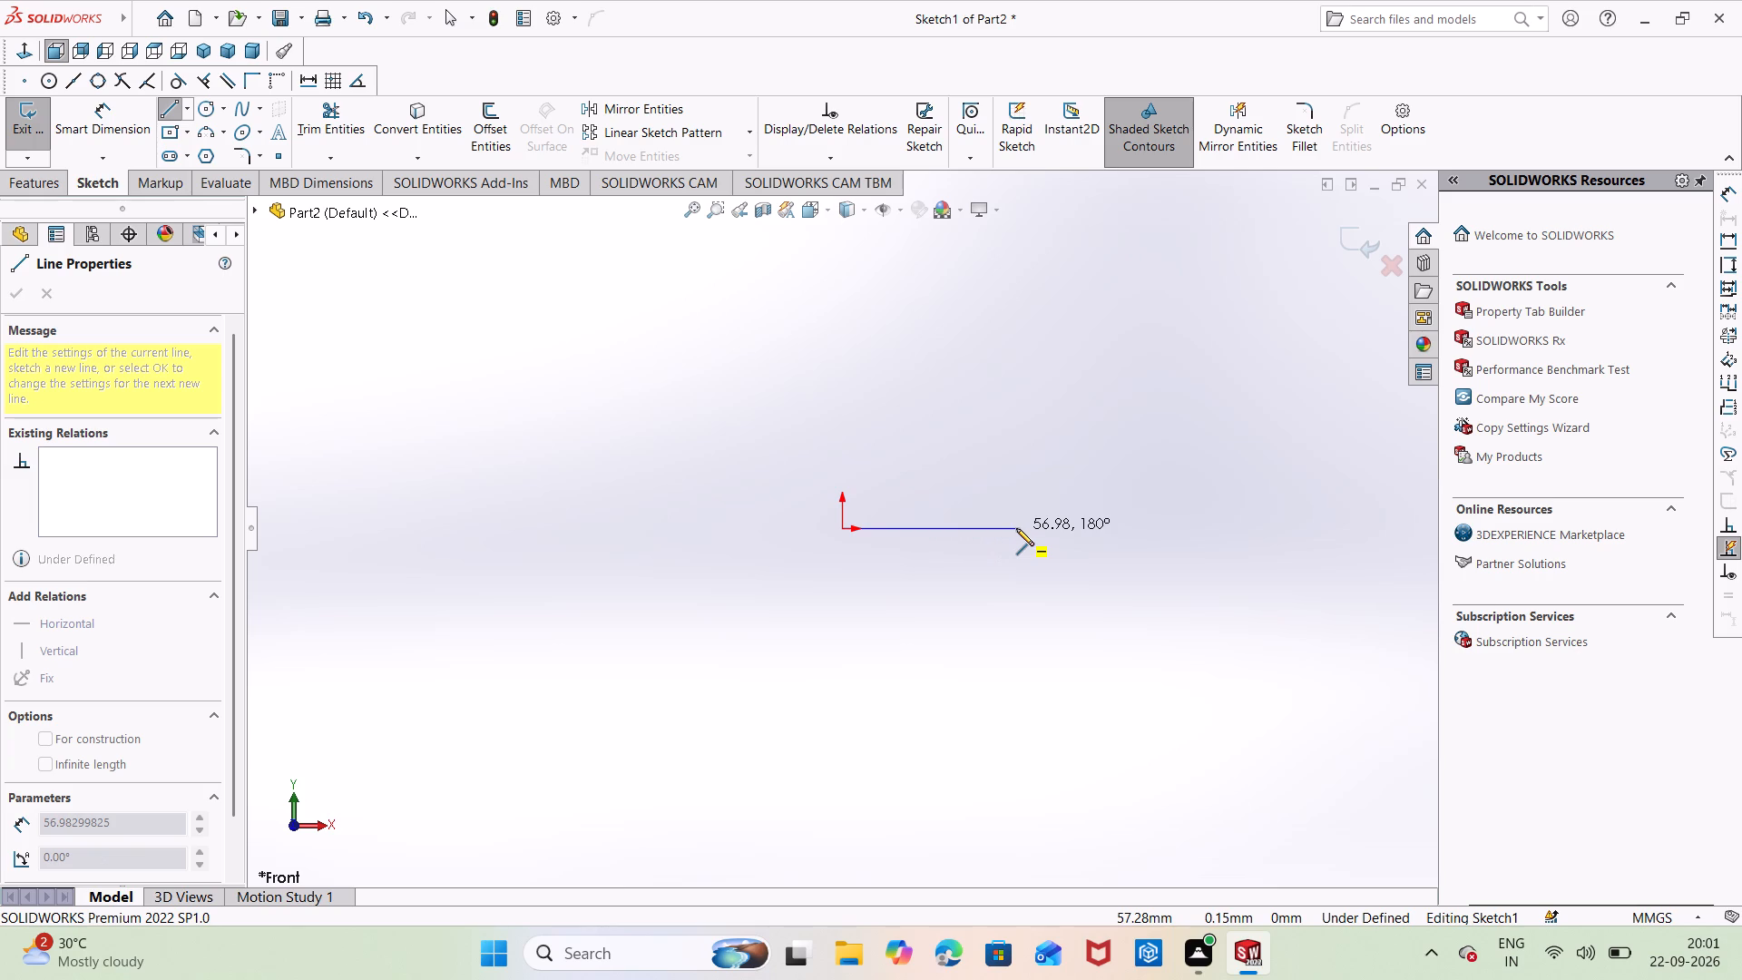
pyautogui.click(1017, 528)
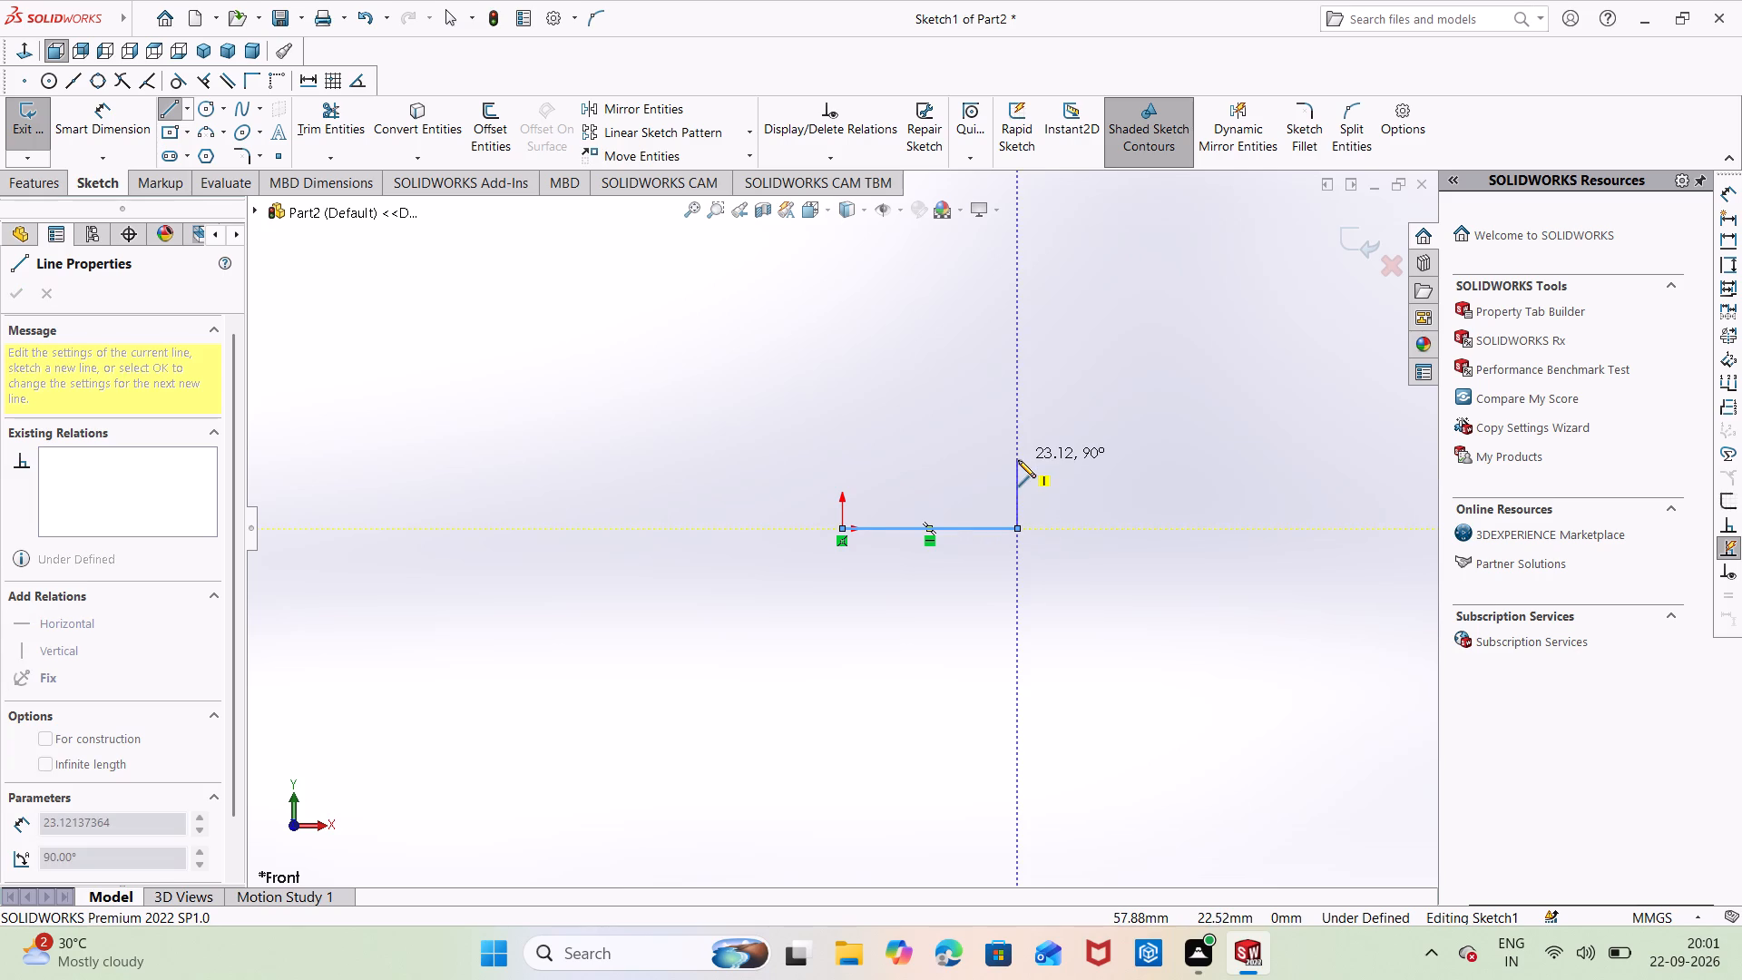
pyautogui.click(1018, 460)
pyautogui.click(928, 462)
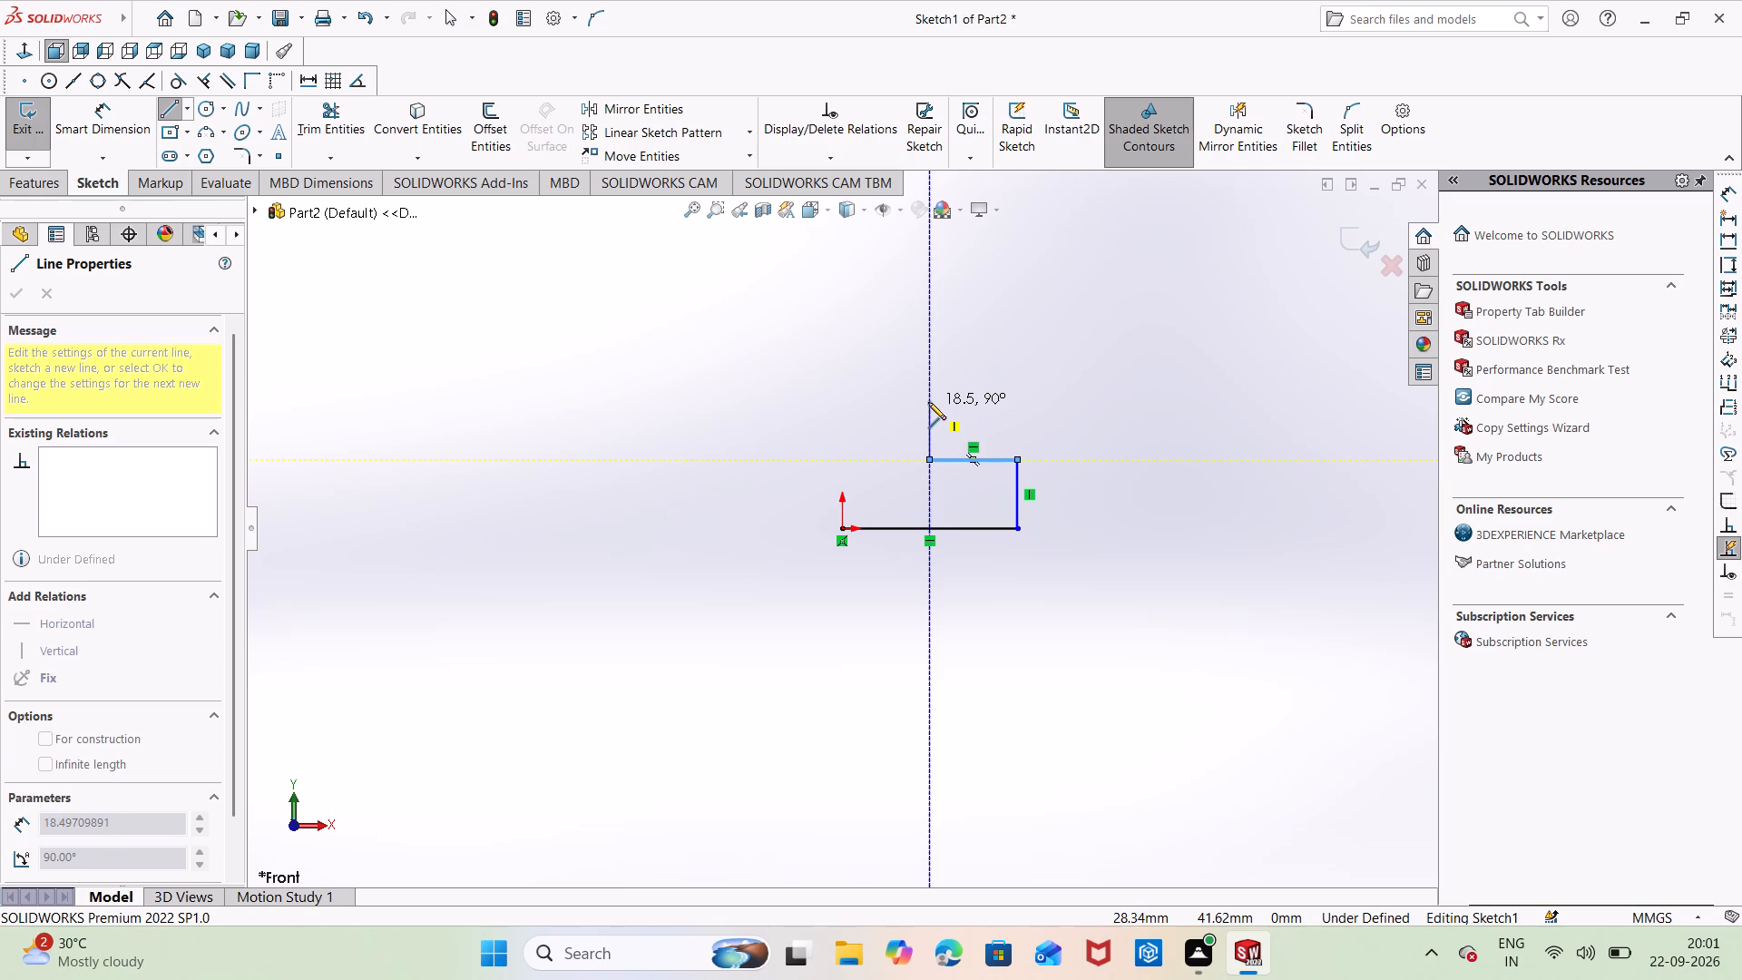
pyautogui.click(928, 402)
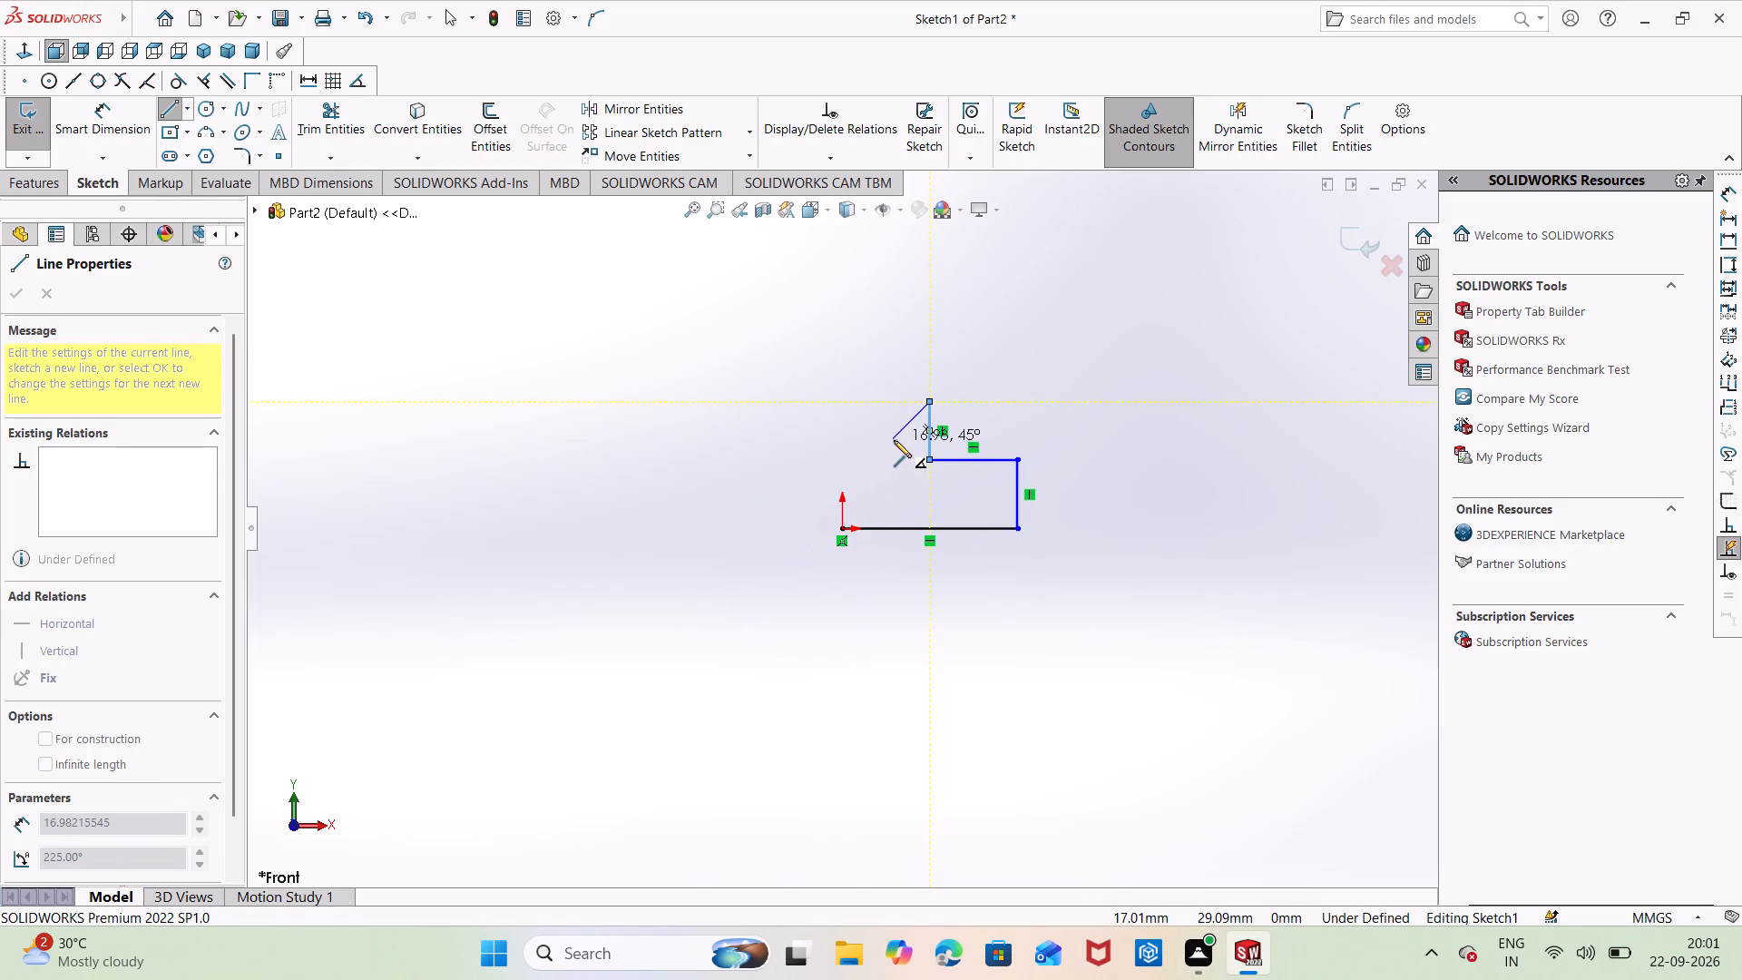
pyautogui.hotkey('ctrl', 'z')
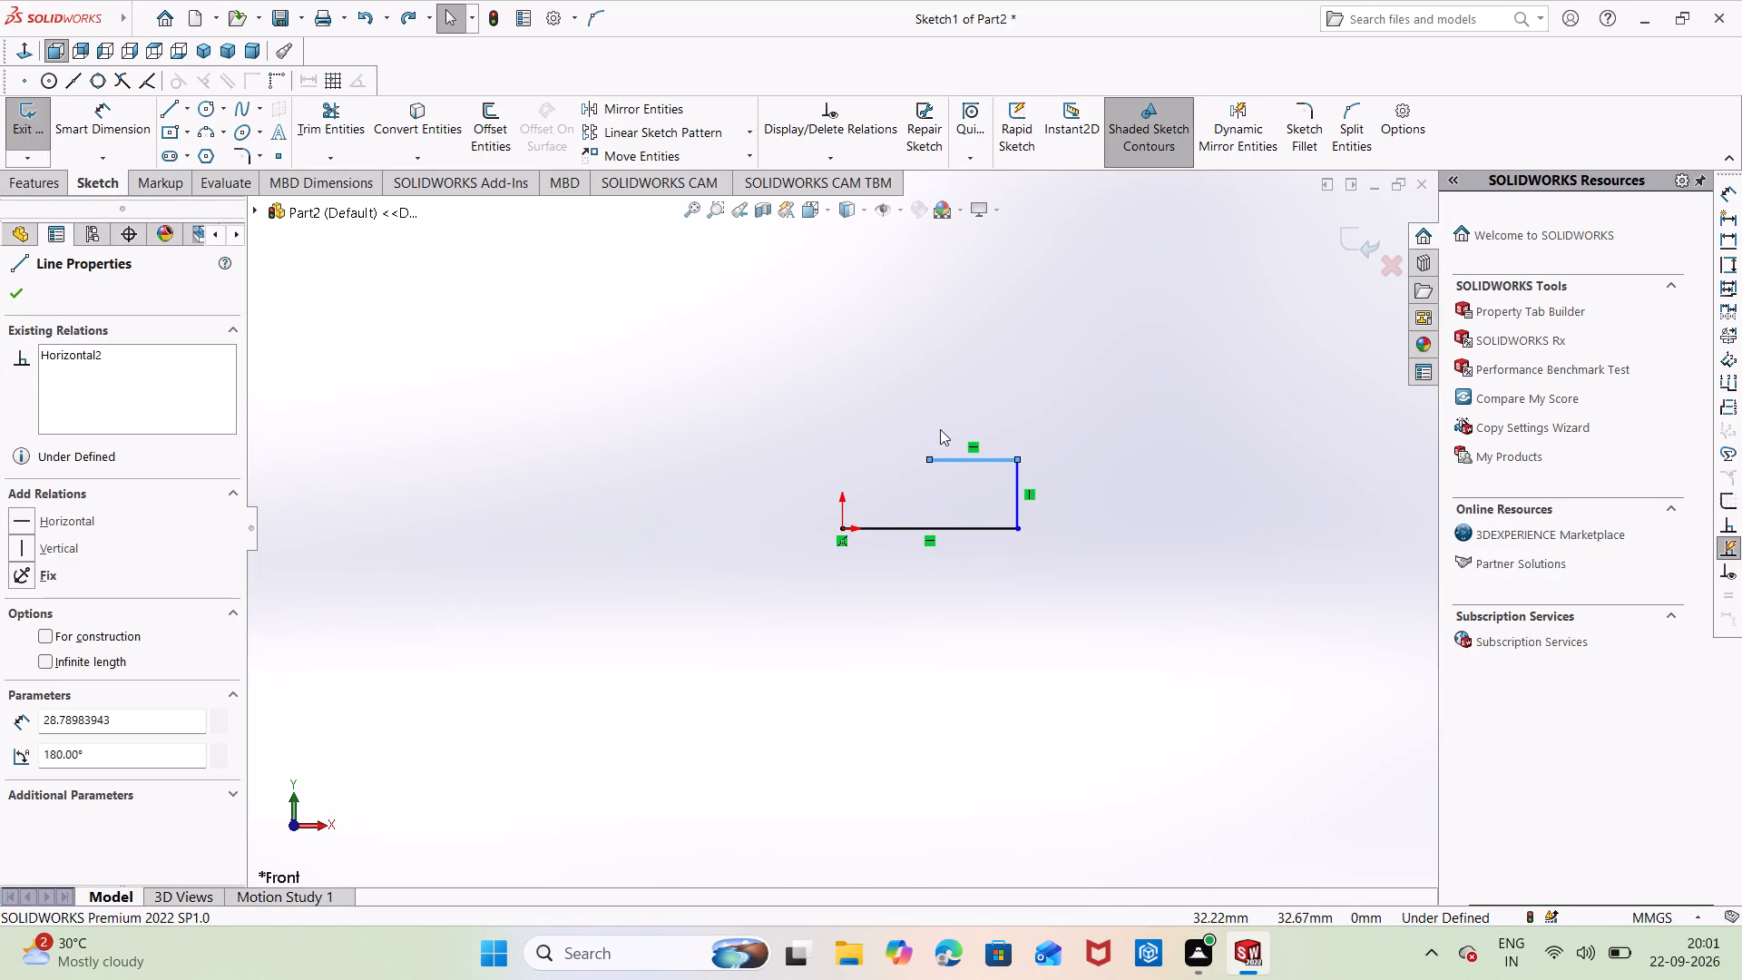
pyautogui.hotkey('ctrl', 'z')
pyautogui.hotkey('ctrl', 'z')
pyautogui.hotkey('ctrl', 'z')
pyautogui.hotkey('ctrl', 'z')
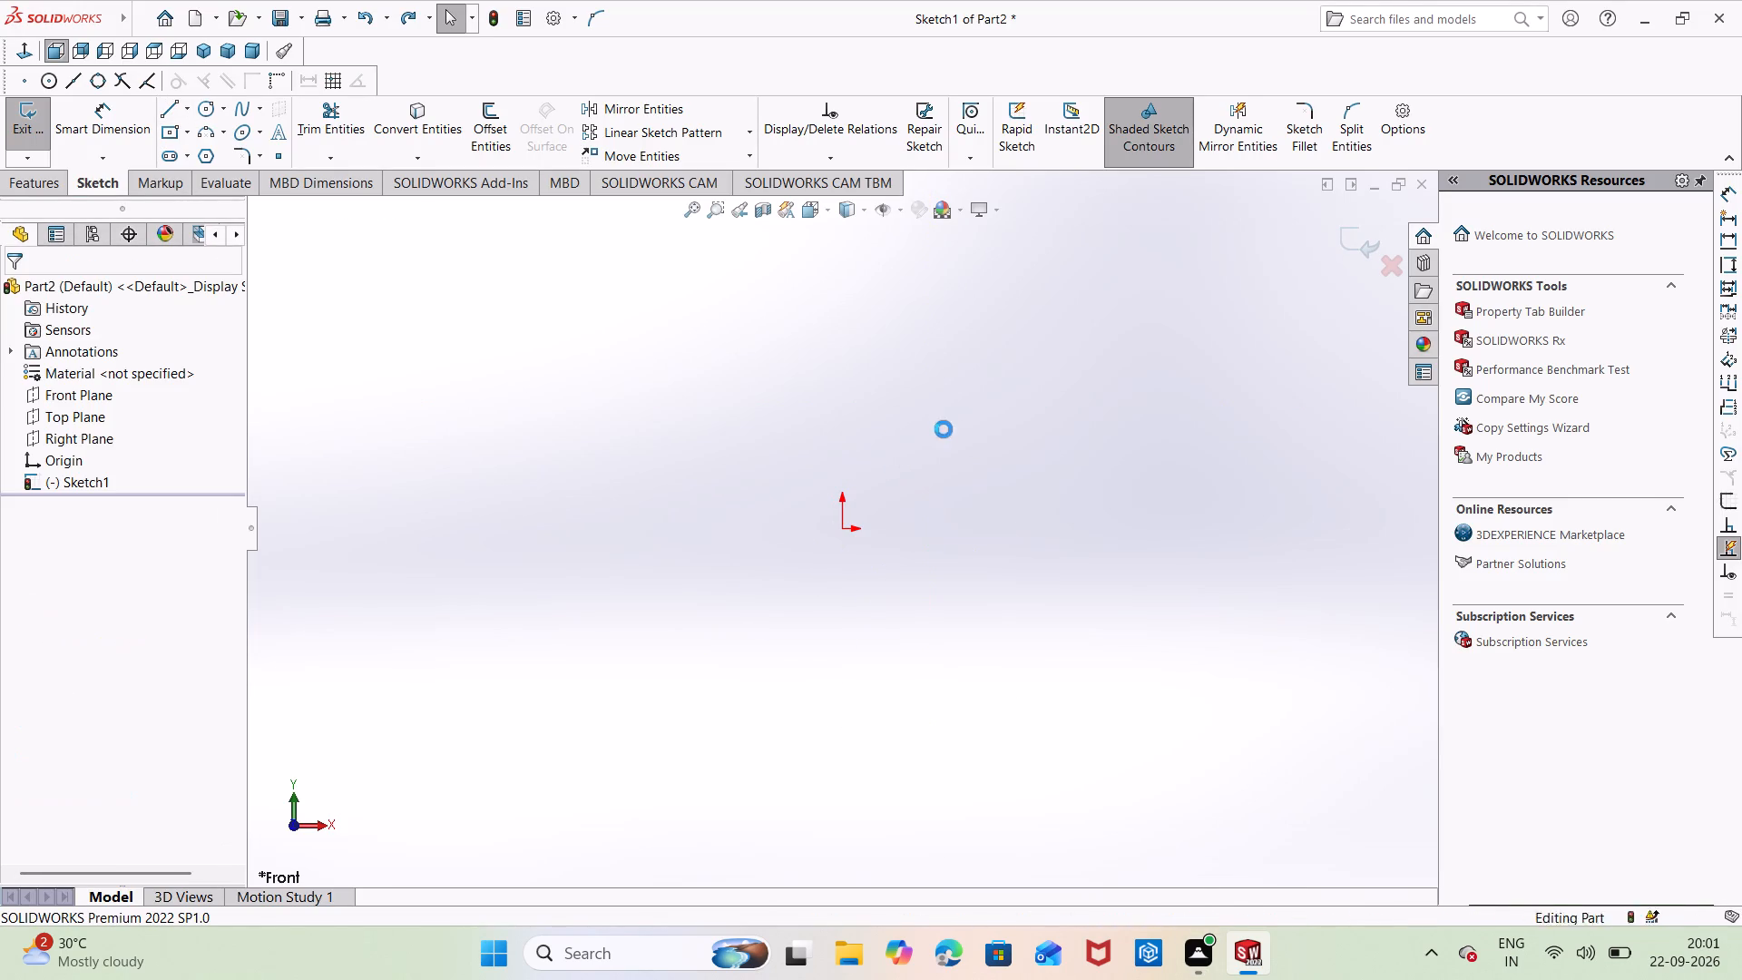
# Sketch a closed stepped profile on the Front Plane, about 70 mm across the top, with a semicircular bottom notch of about 19 mm radius.
pyautogui.rightClick(95, 400)
pyautogui.click(110, 373)
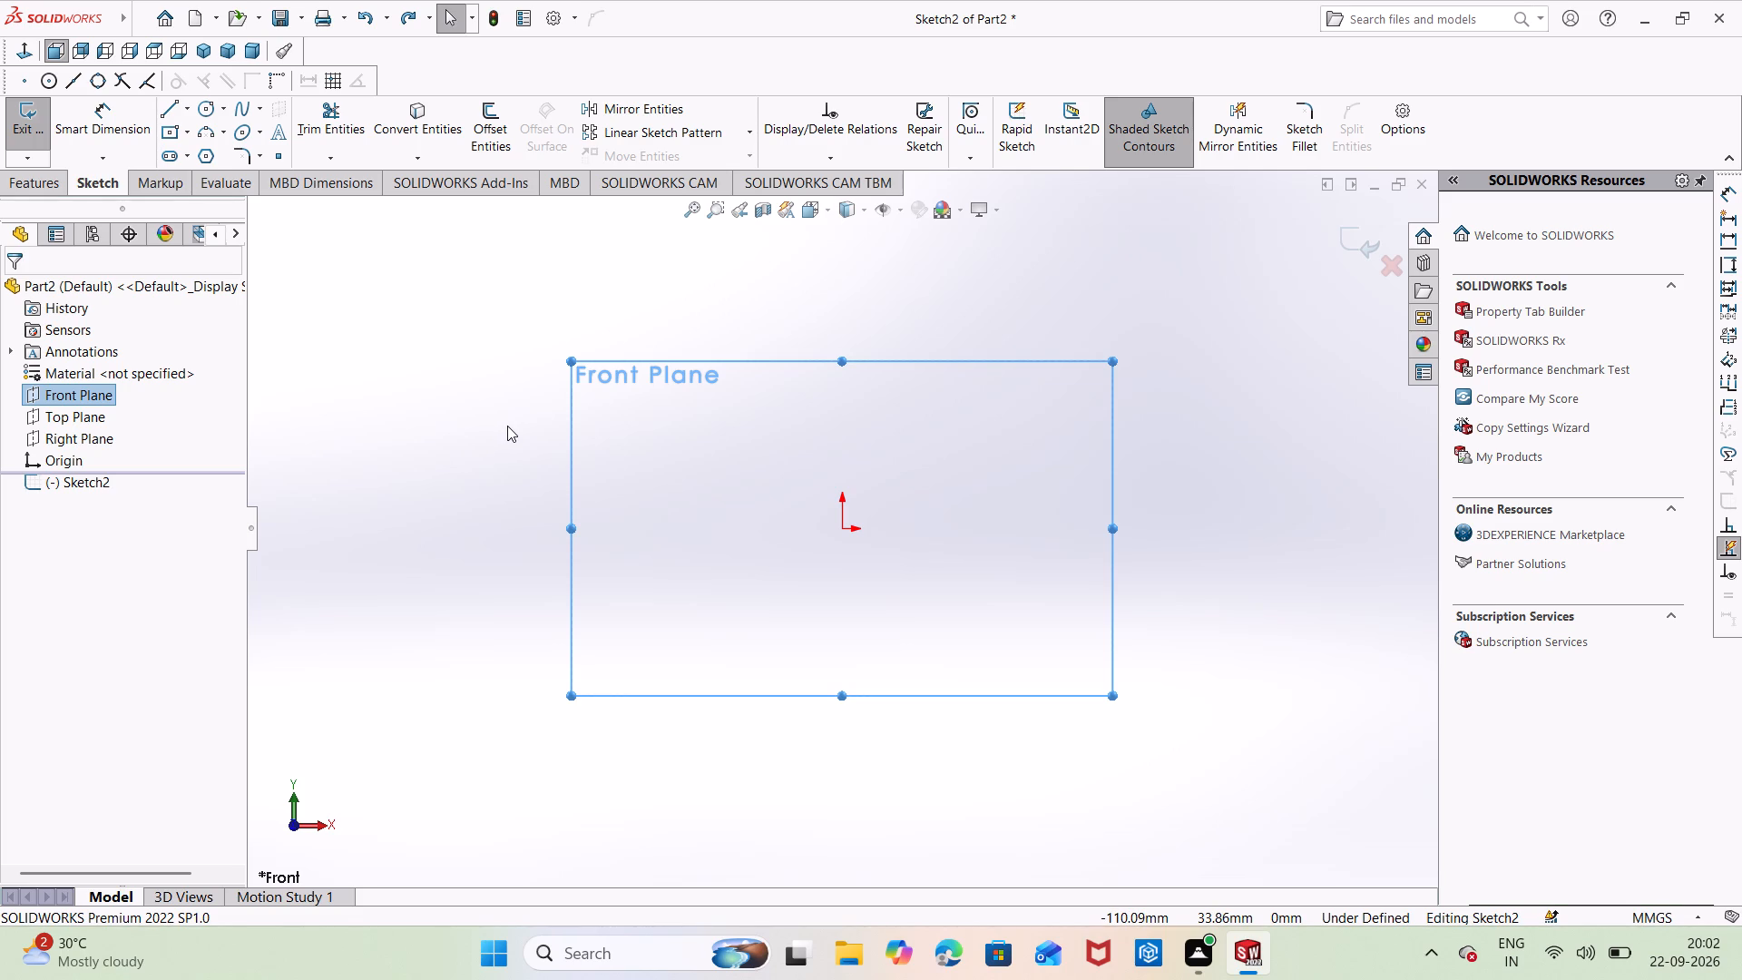
pyautogui.click(540, 495)
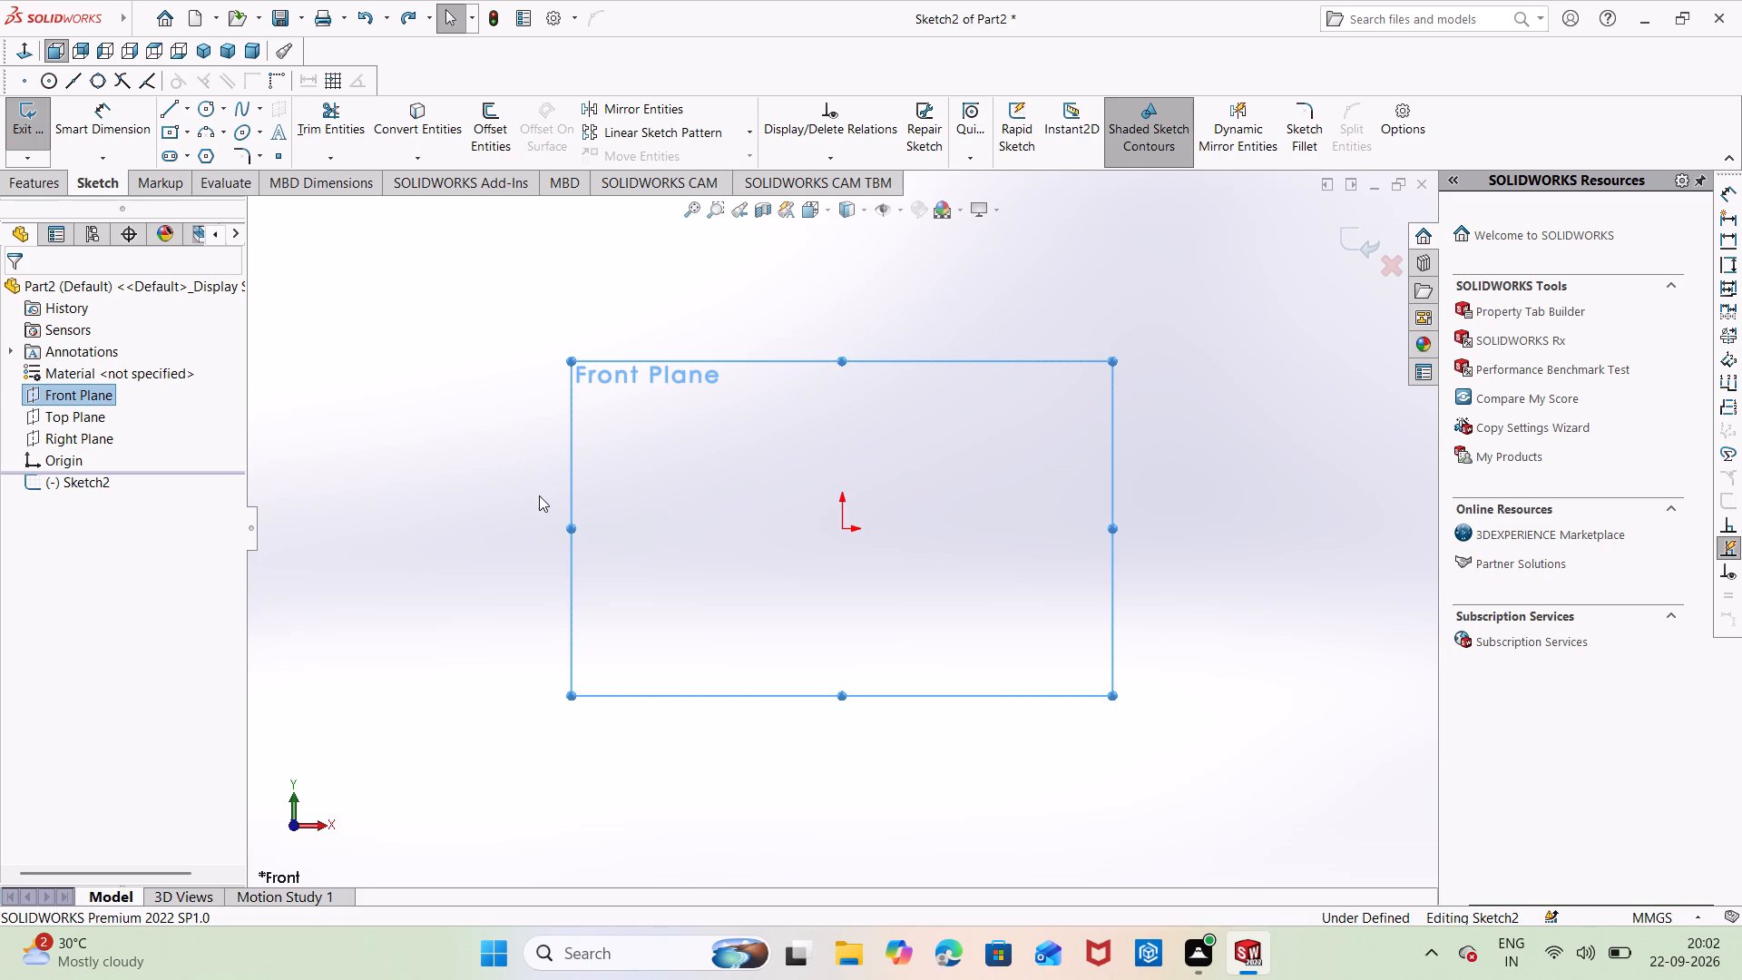
pyautogui.moveTo(736, 524); pyautogui.dragTo(687, 488, button='right')
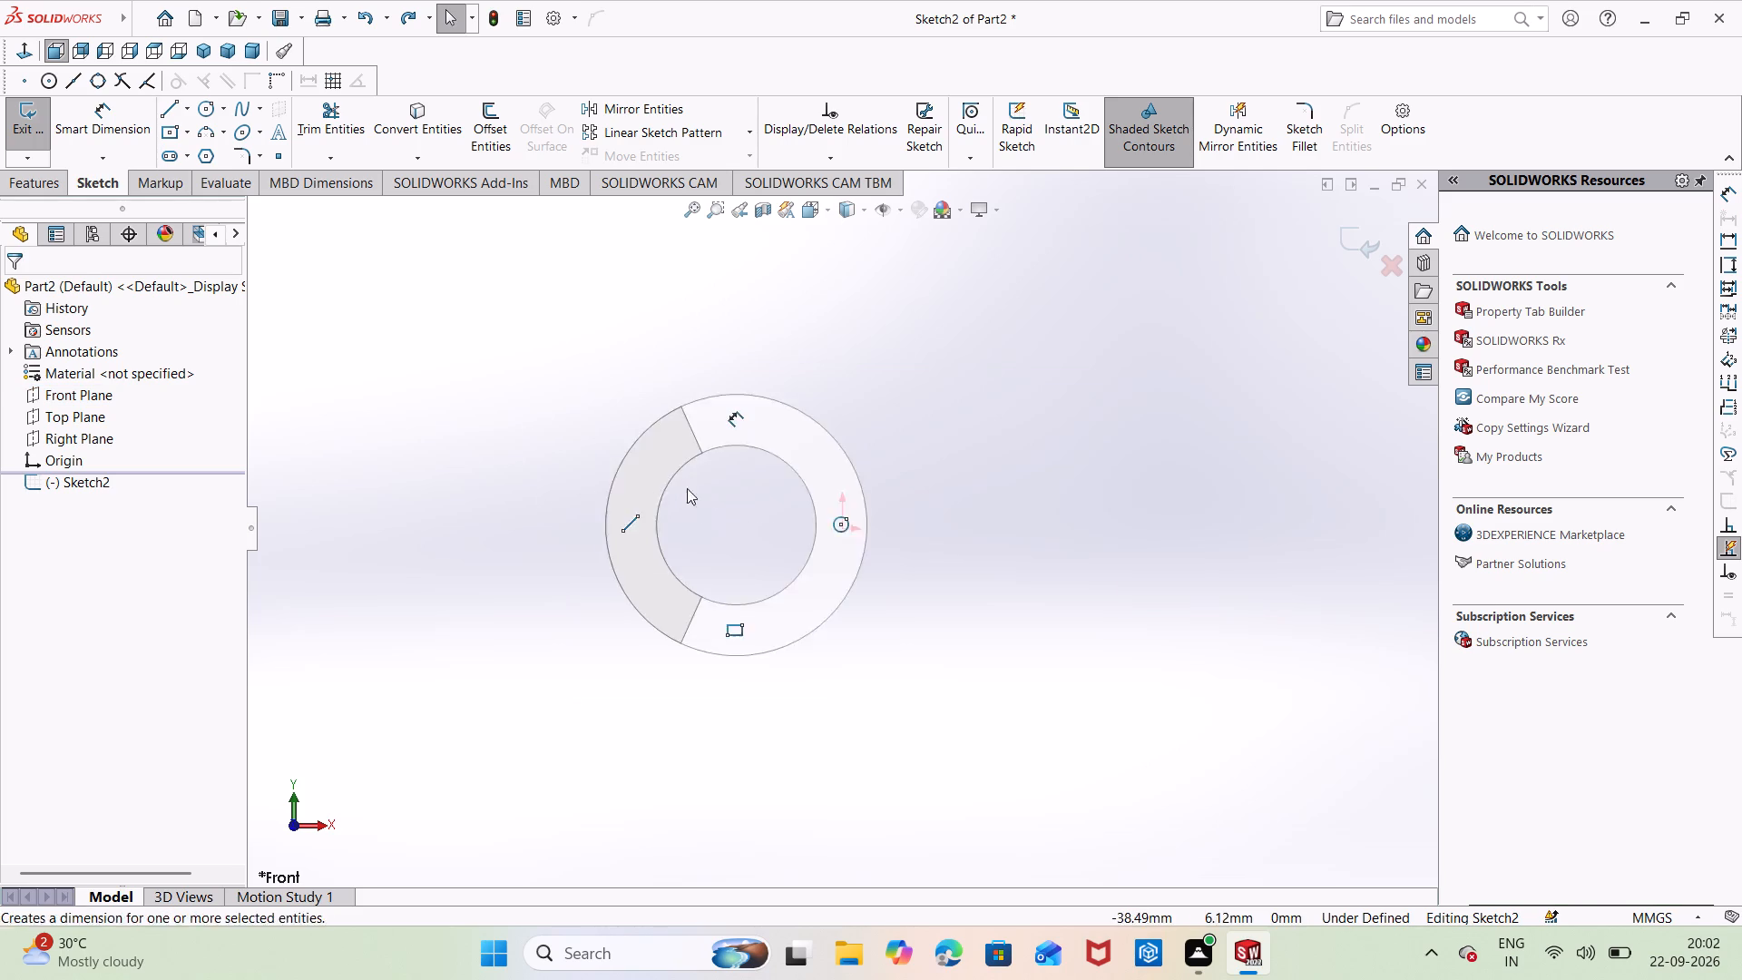
pyautogui.moveTo(687, 488); pyautogui.dragTo(592, 478, button='right')
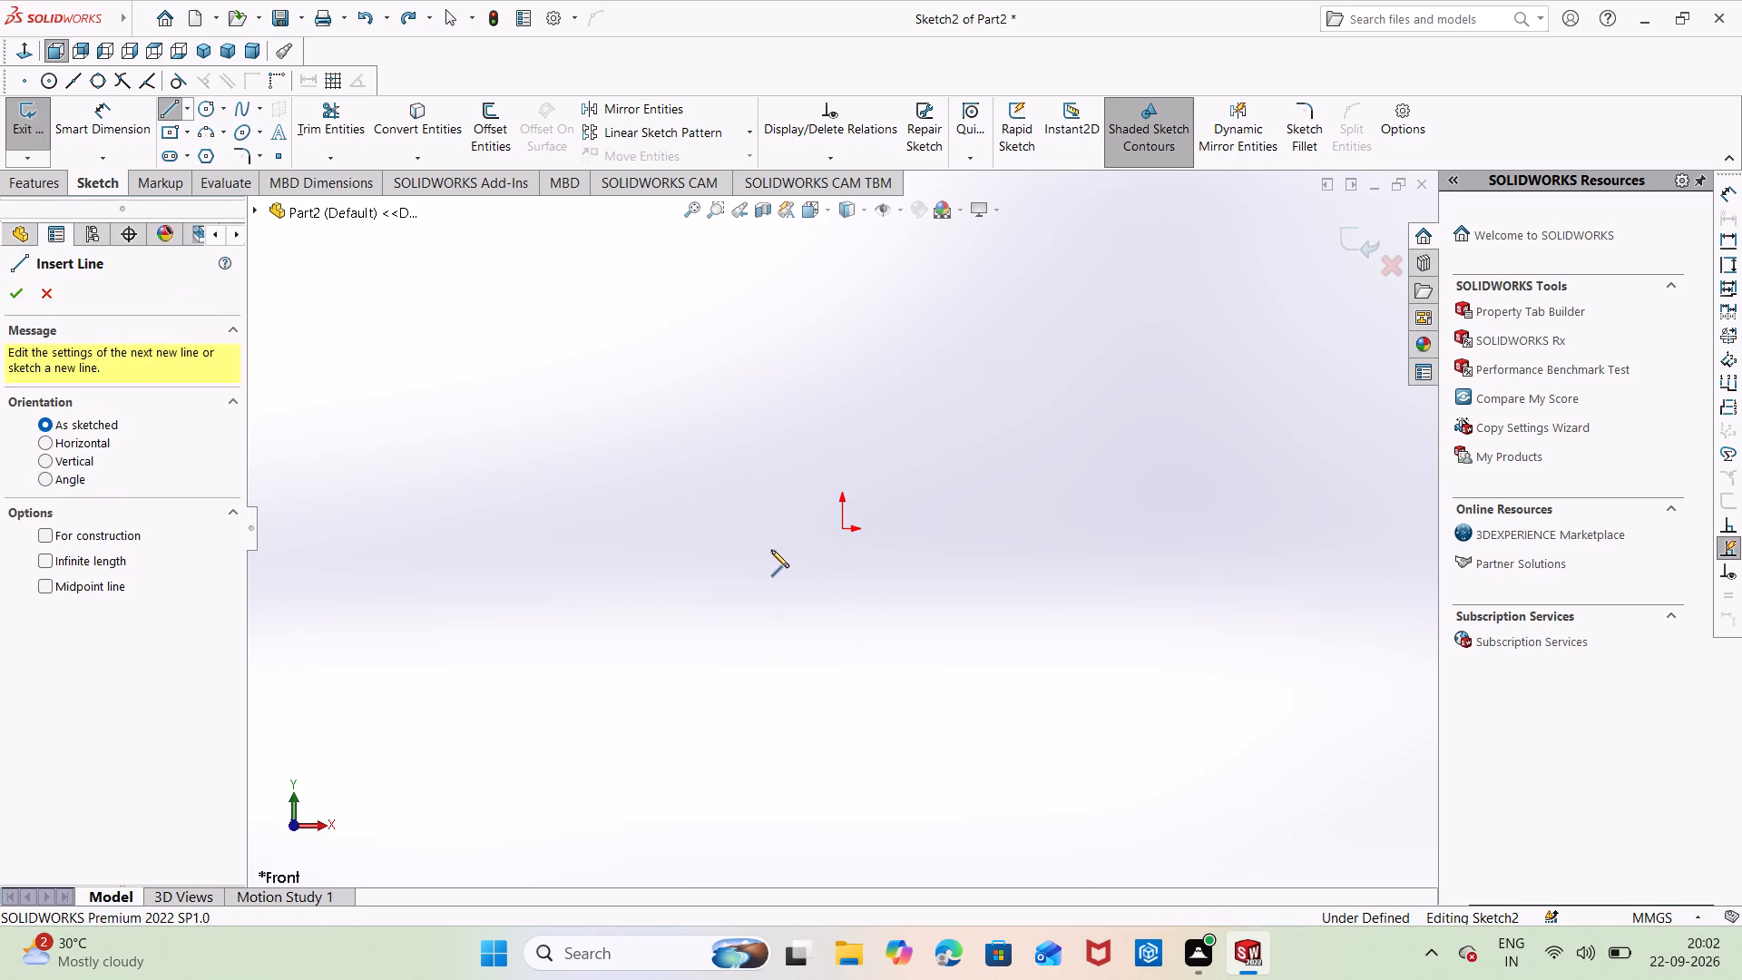
pyautogui.click(749, 526)
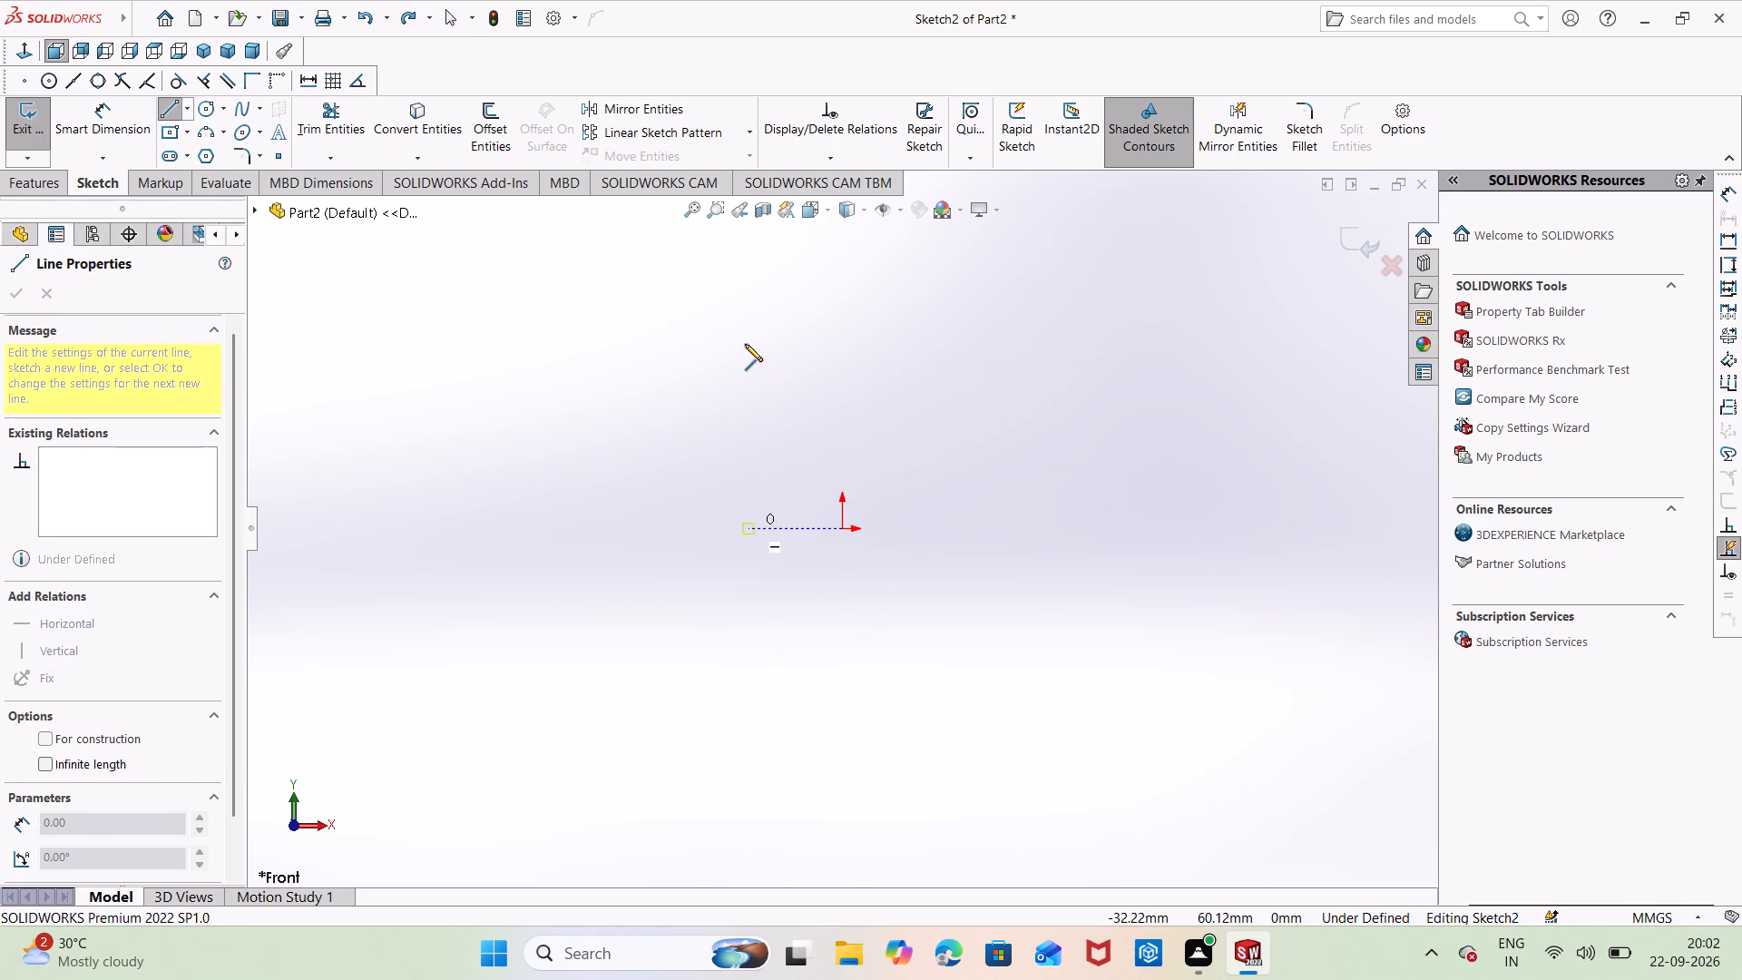
pyautogui.click(745, 344)
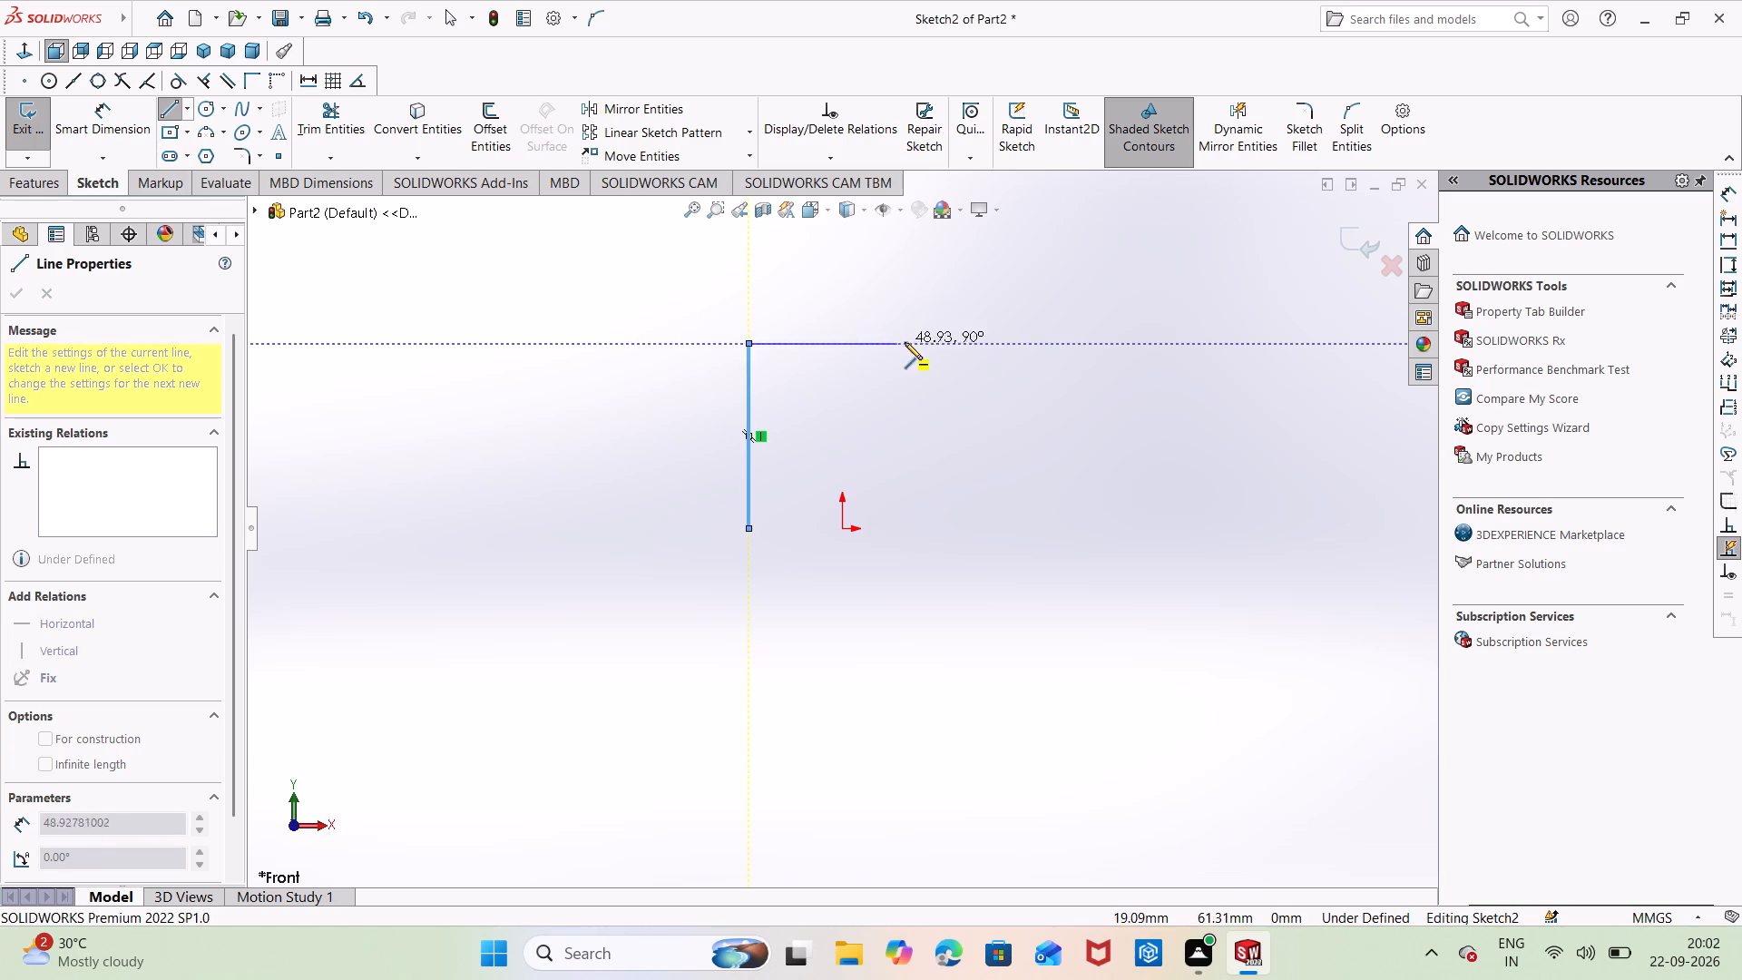
pyautogui.click(963, 343)
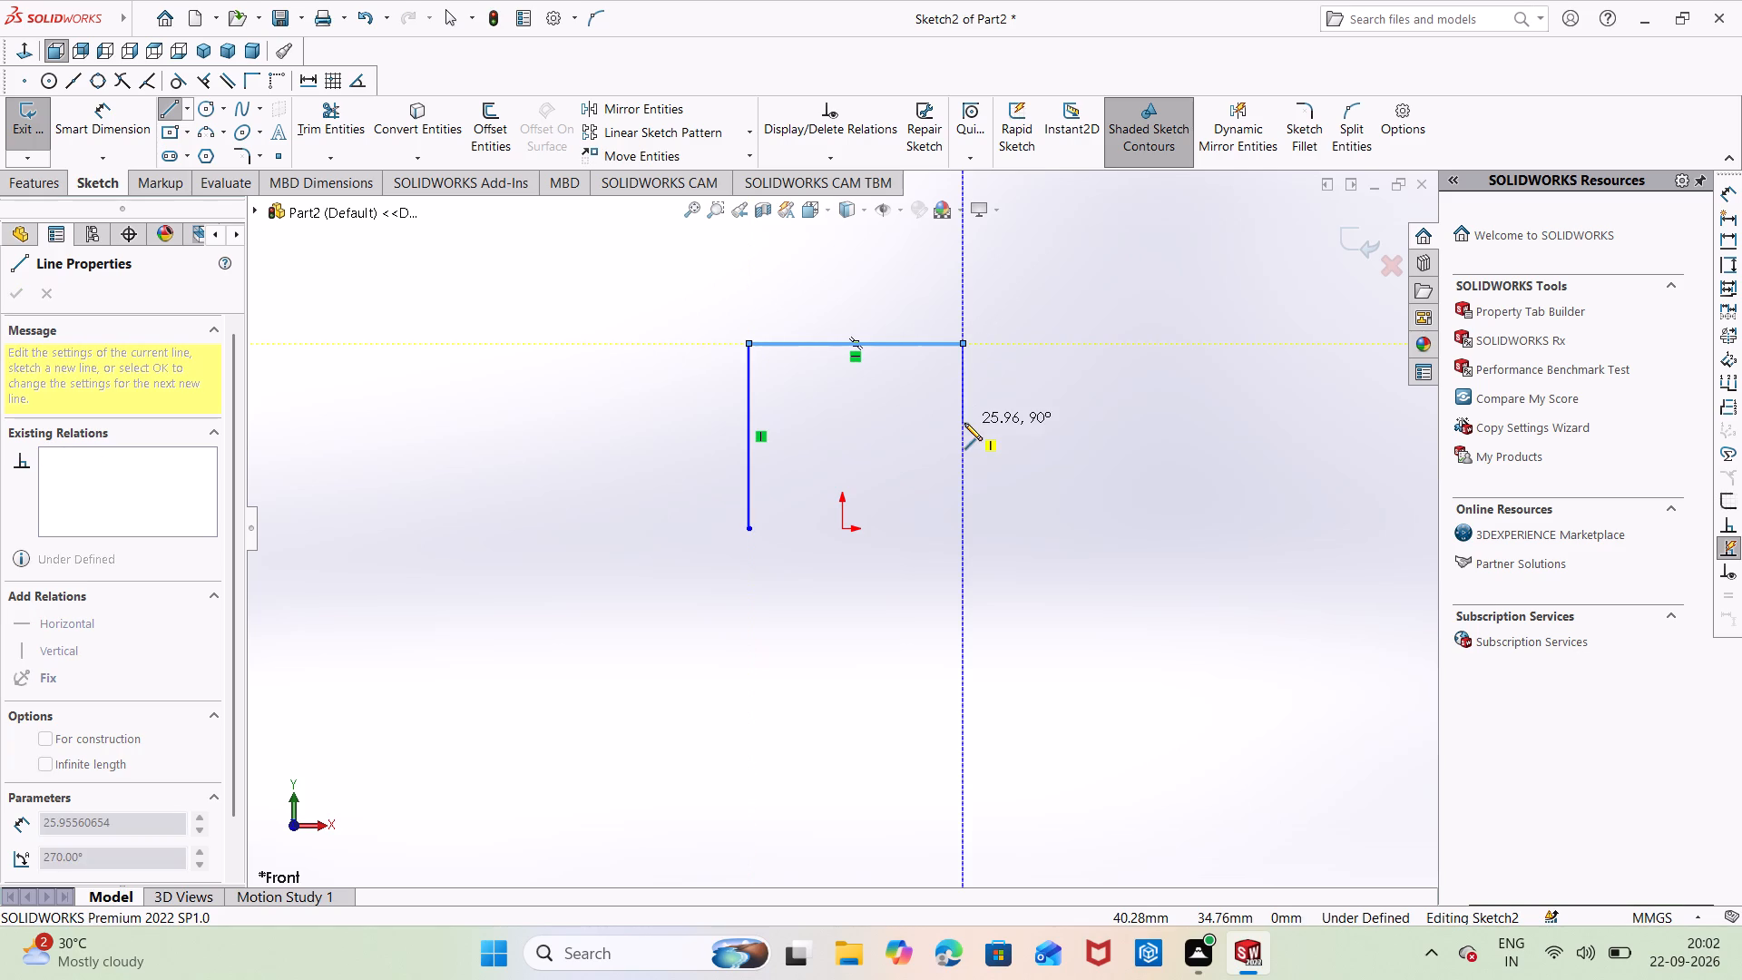
pyautogui.click(964, 424)
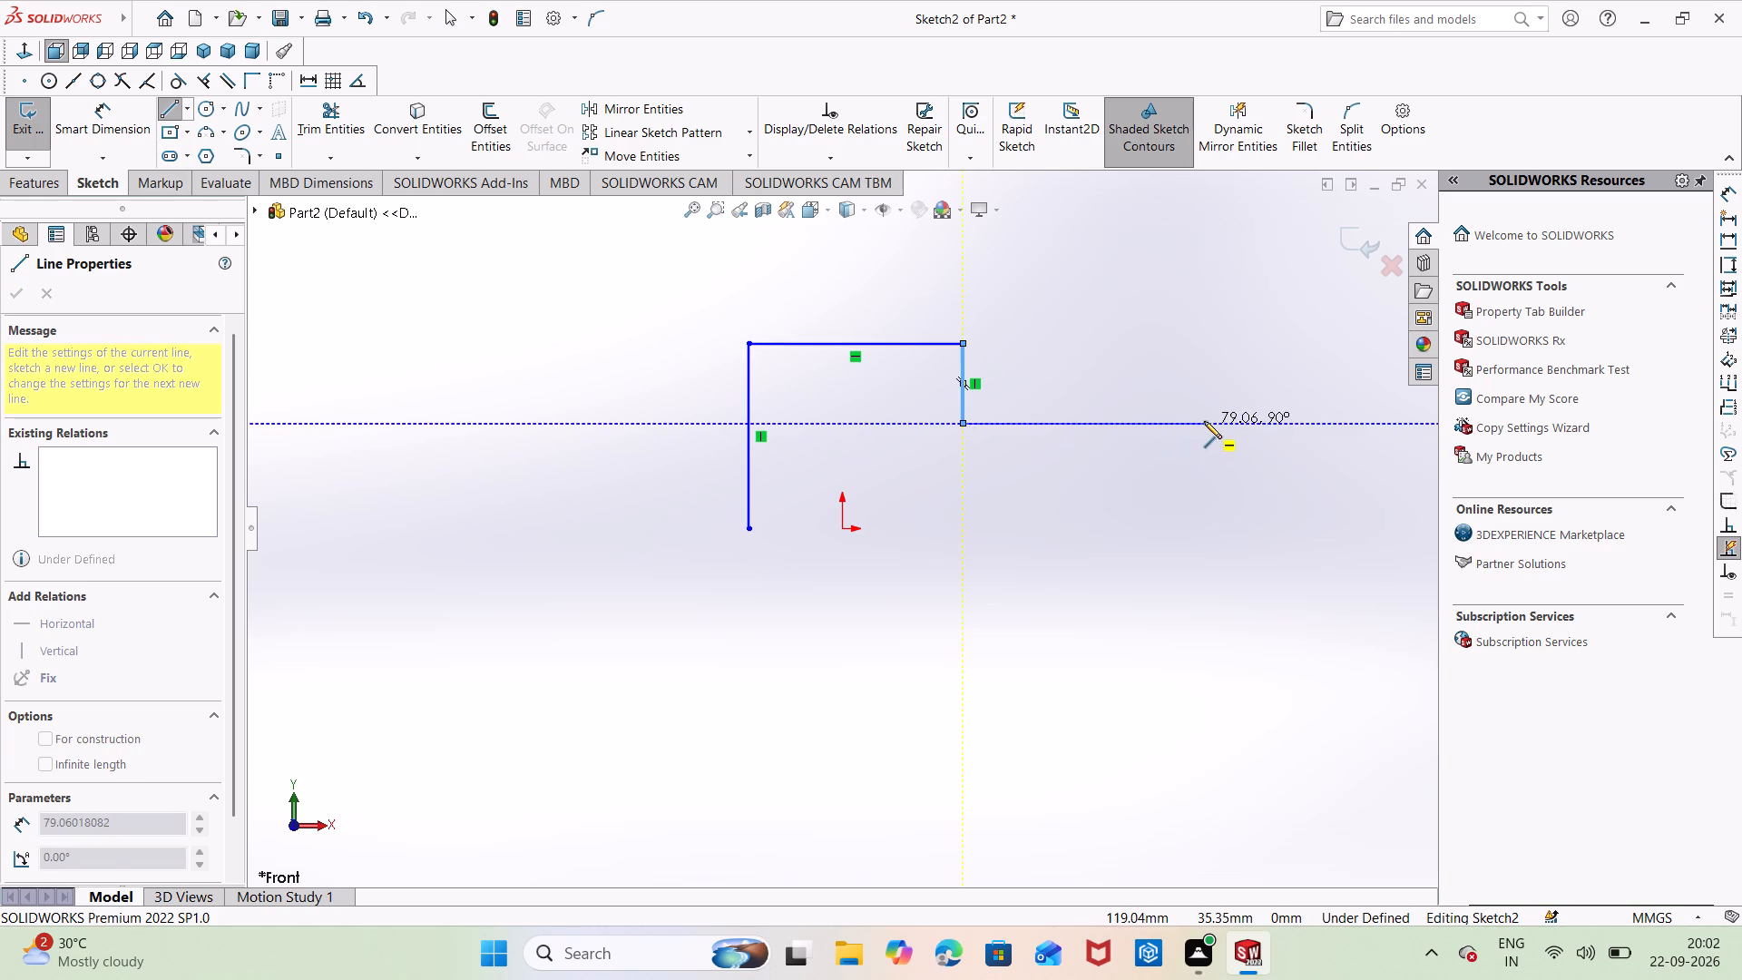
pyautogui.click(1204, 423)
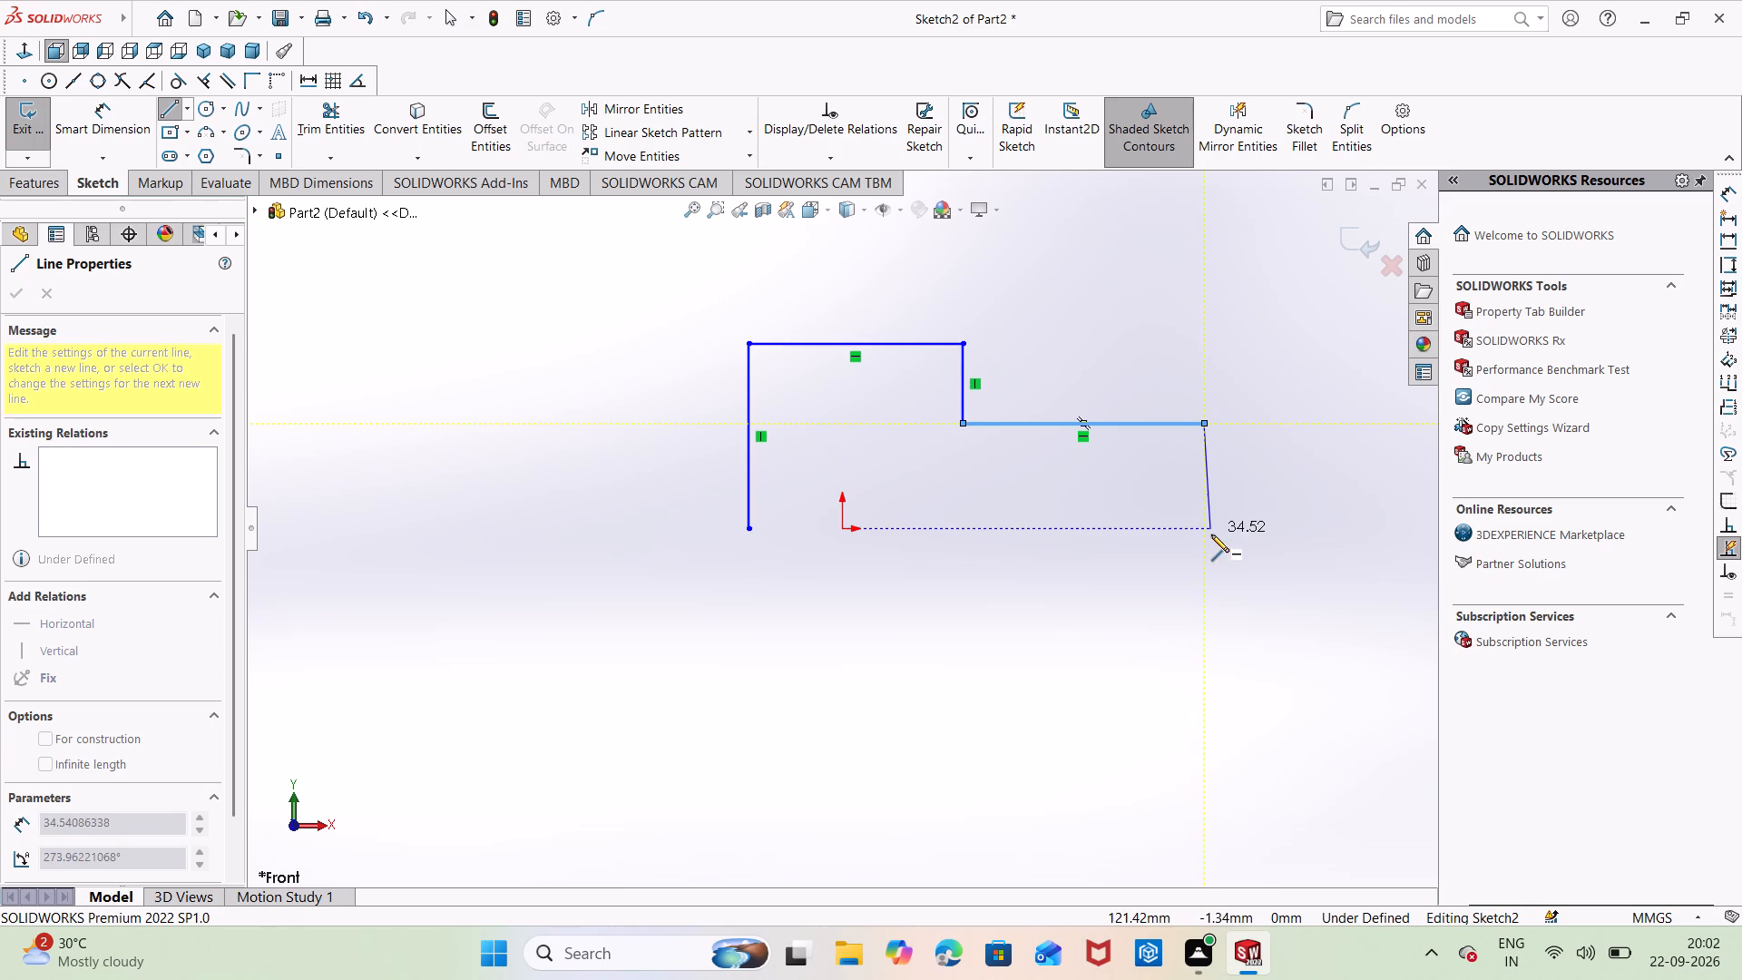
pyautogui.click(1202, 527)
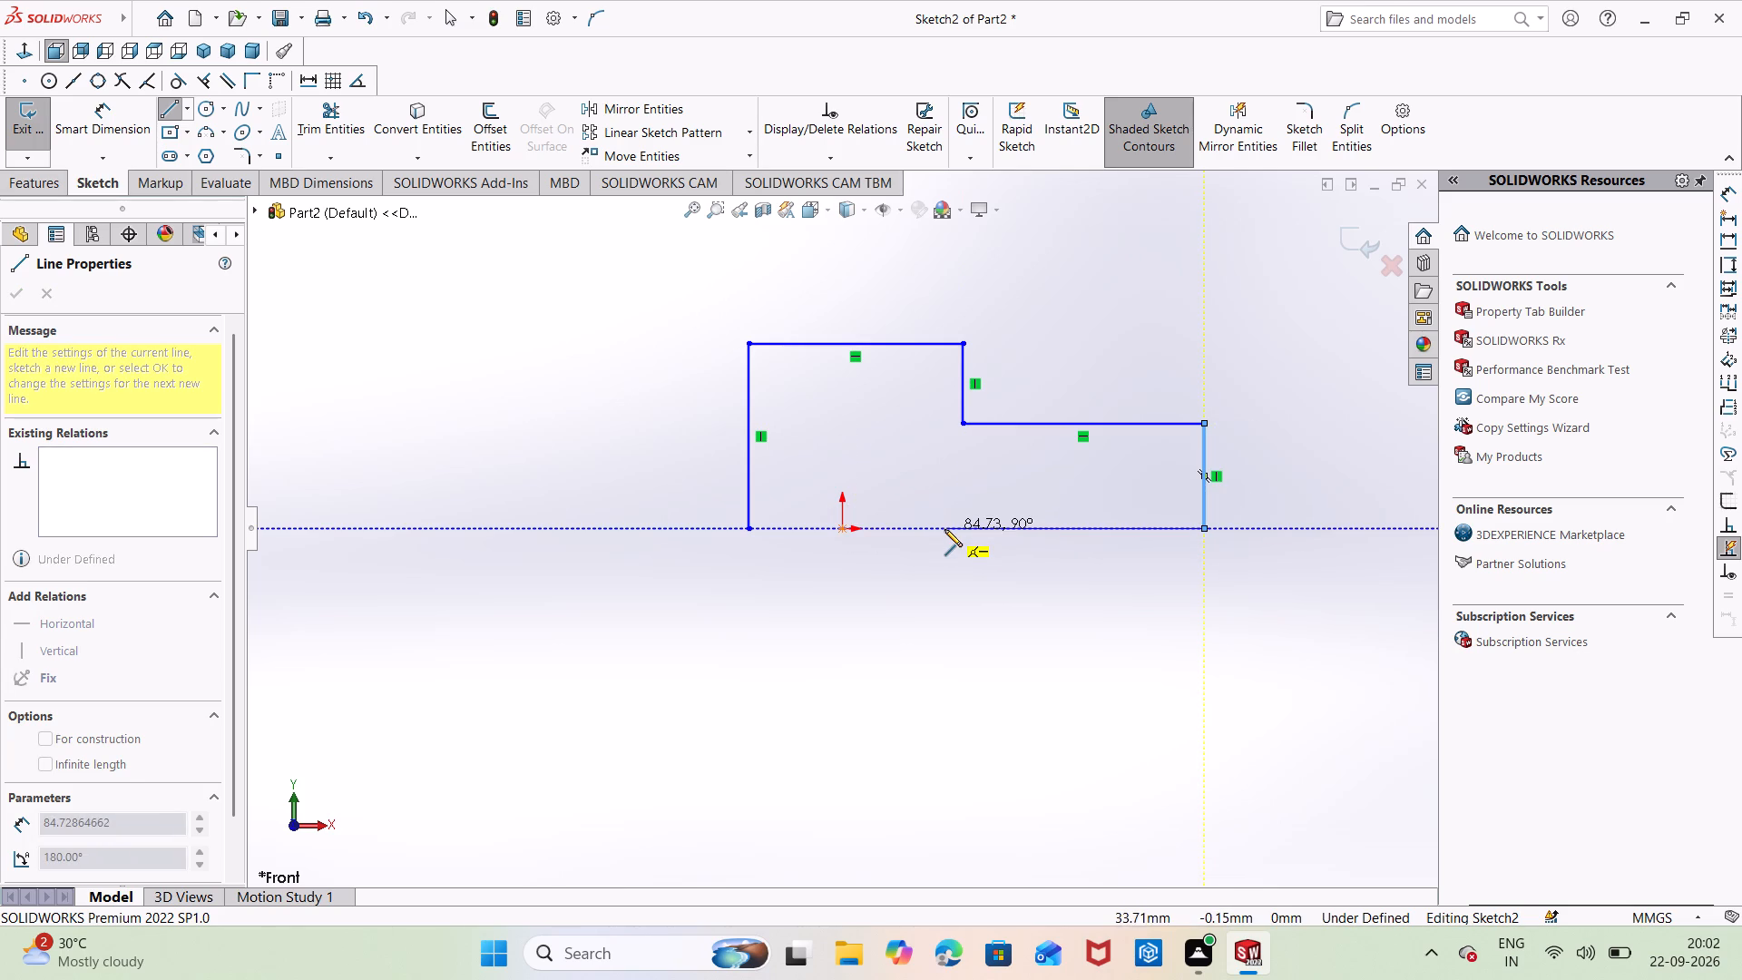
pyautogui.click(935, 529)
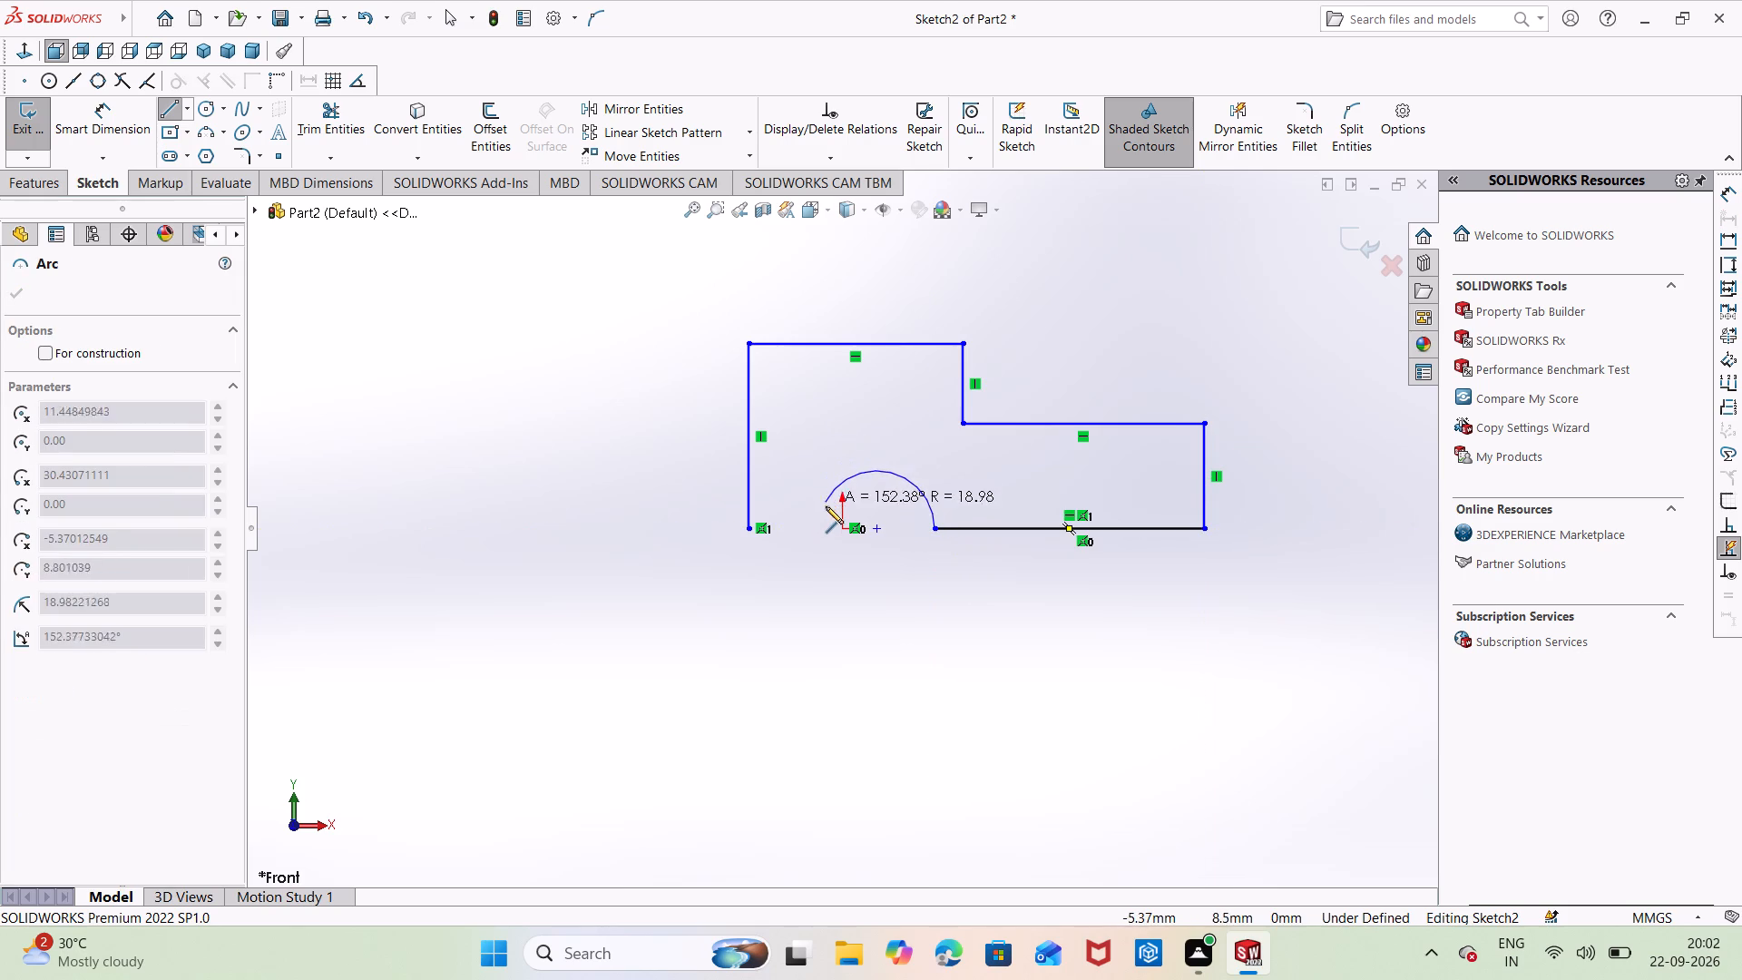
pyautogui.click(817, 531)
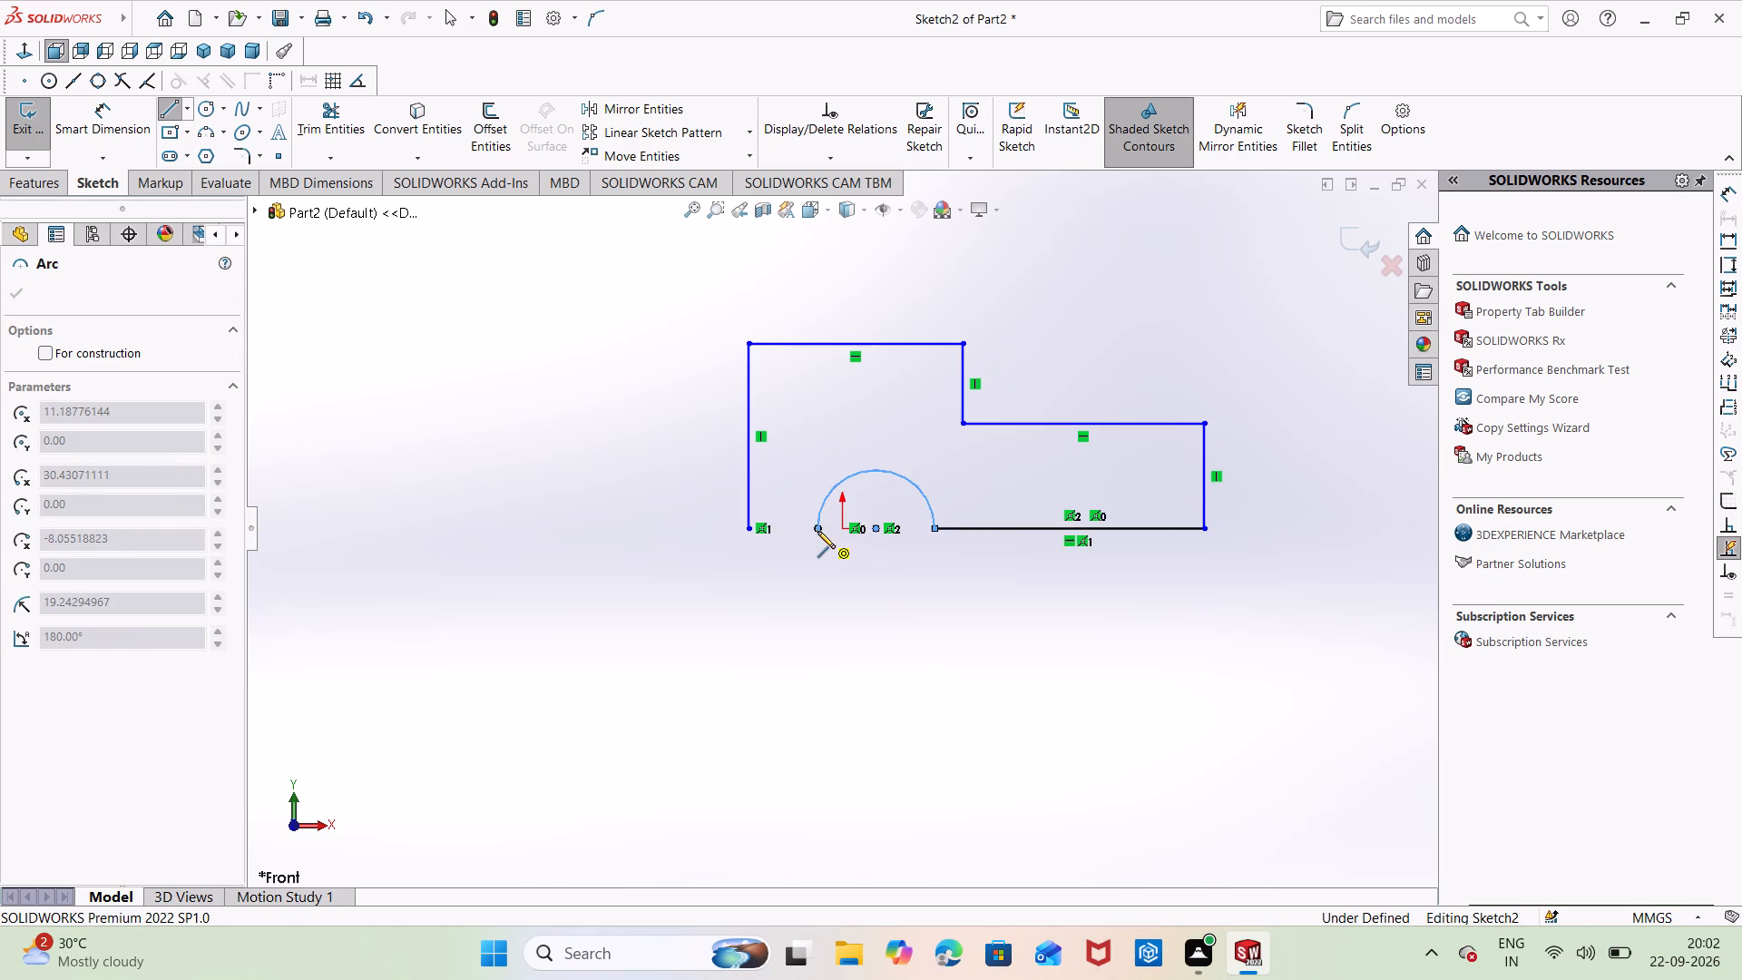
pyautogui.click(749, 531)
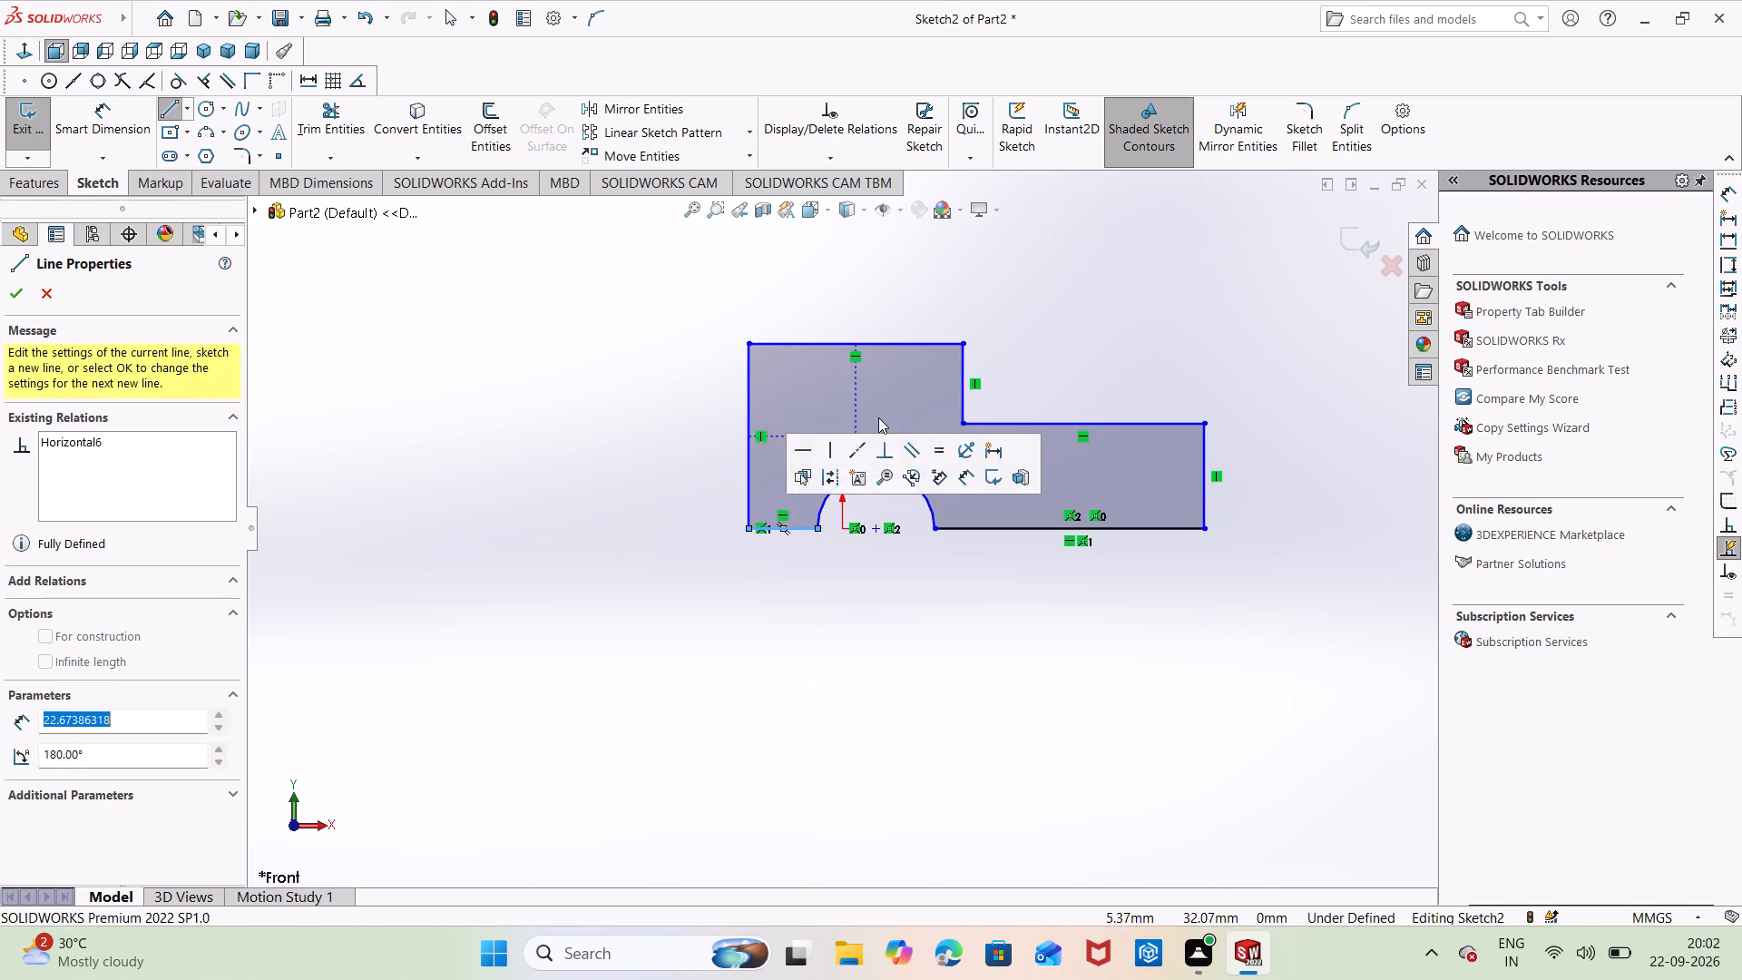
pyautogui.press('Escape')
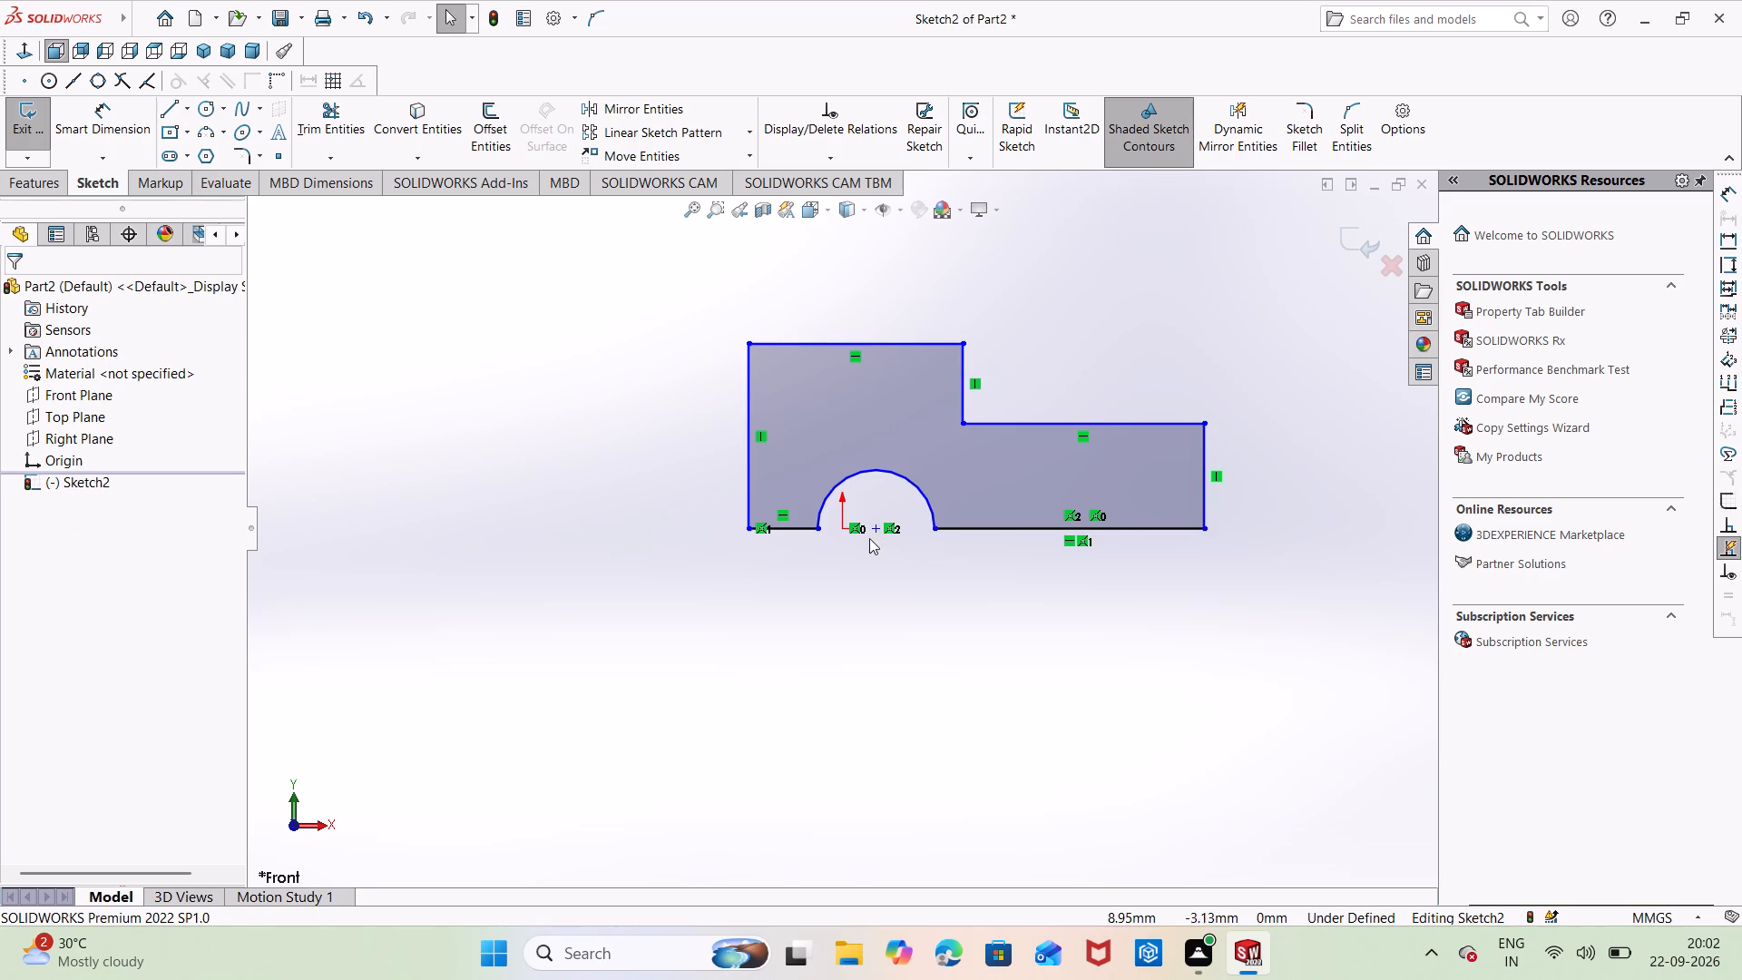
# Make the centre of the semicircular notch coincident with the origin.
pyautogui.click(875, 529)
pyautogui.keyDown('shift'); pyautogui.click(839, 528); pyautogui.keyUp('shift')
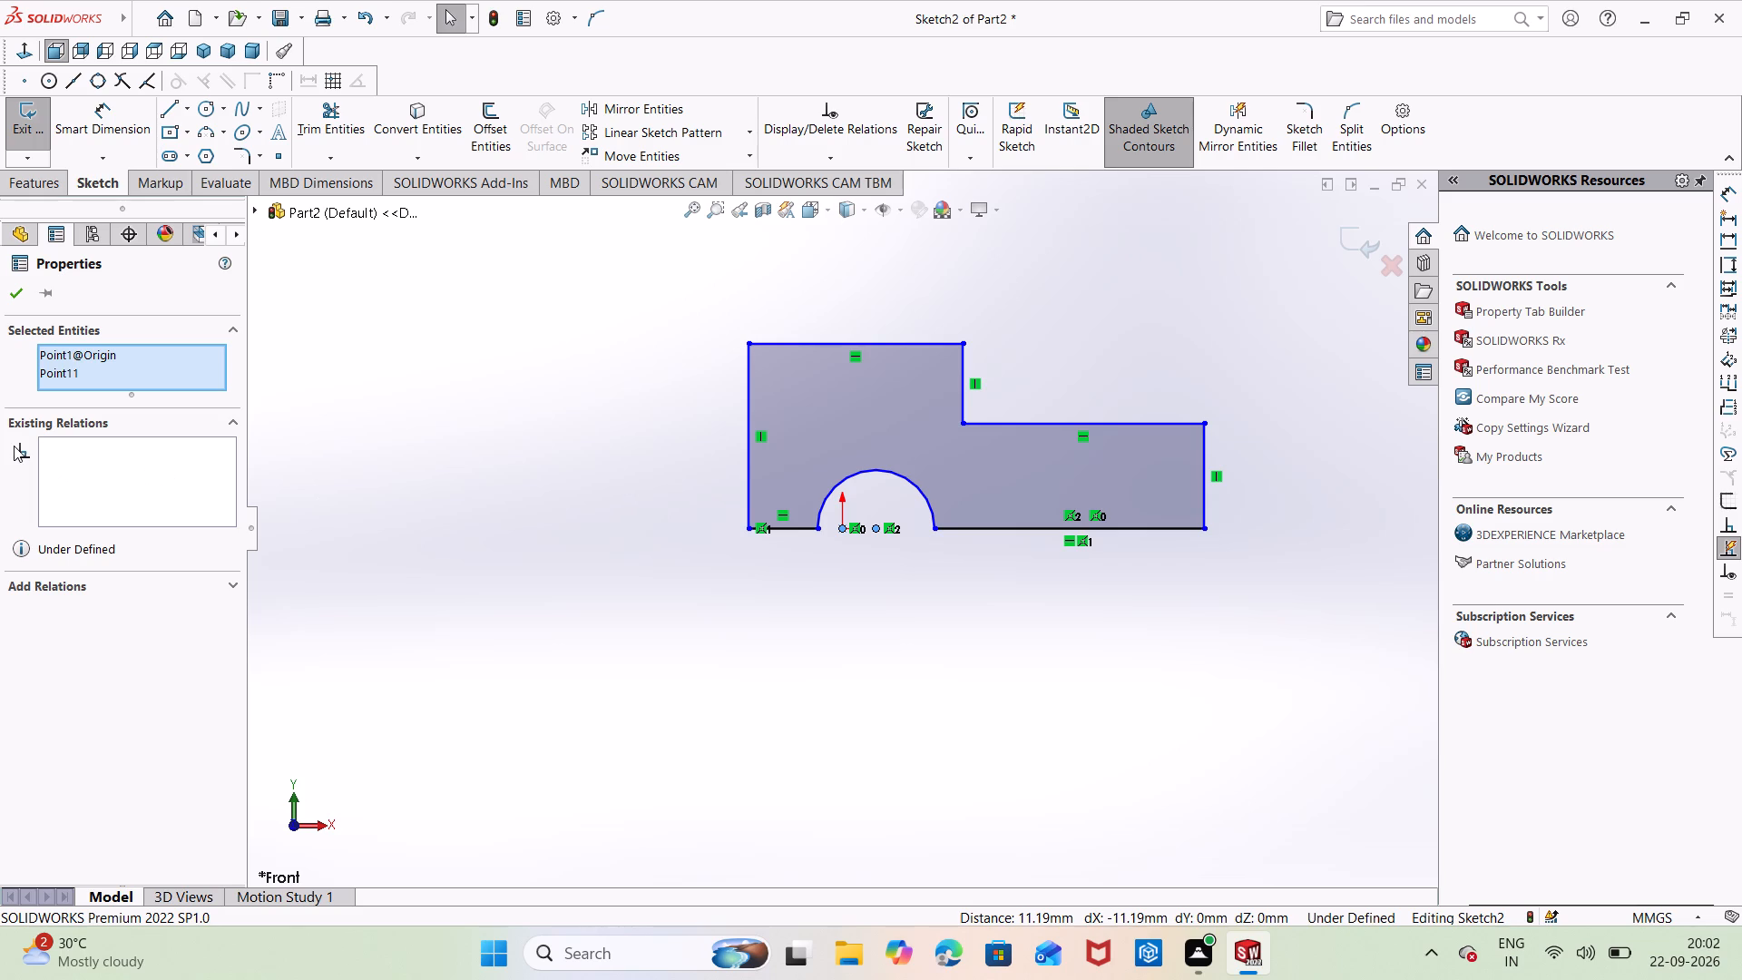
pyautogui.click(133, 593)
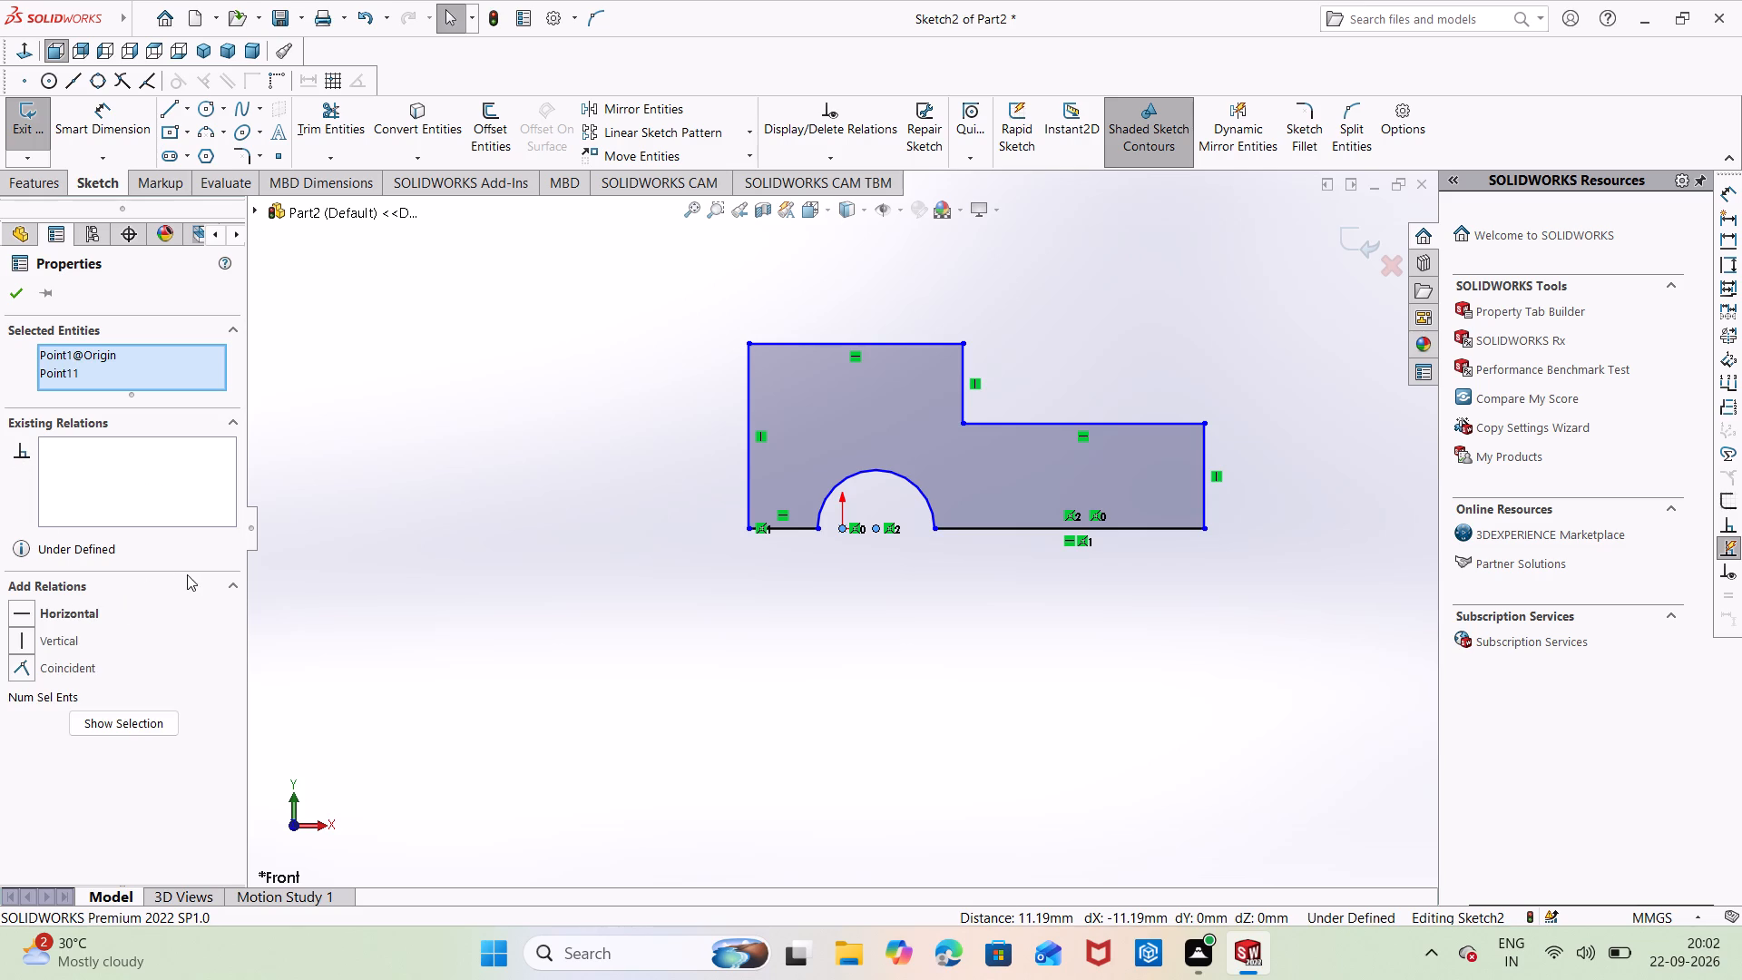
pyautogui.click(54, 672)
pyautogui.press('Escape')
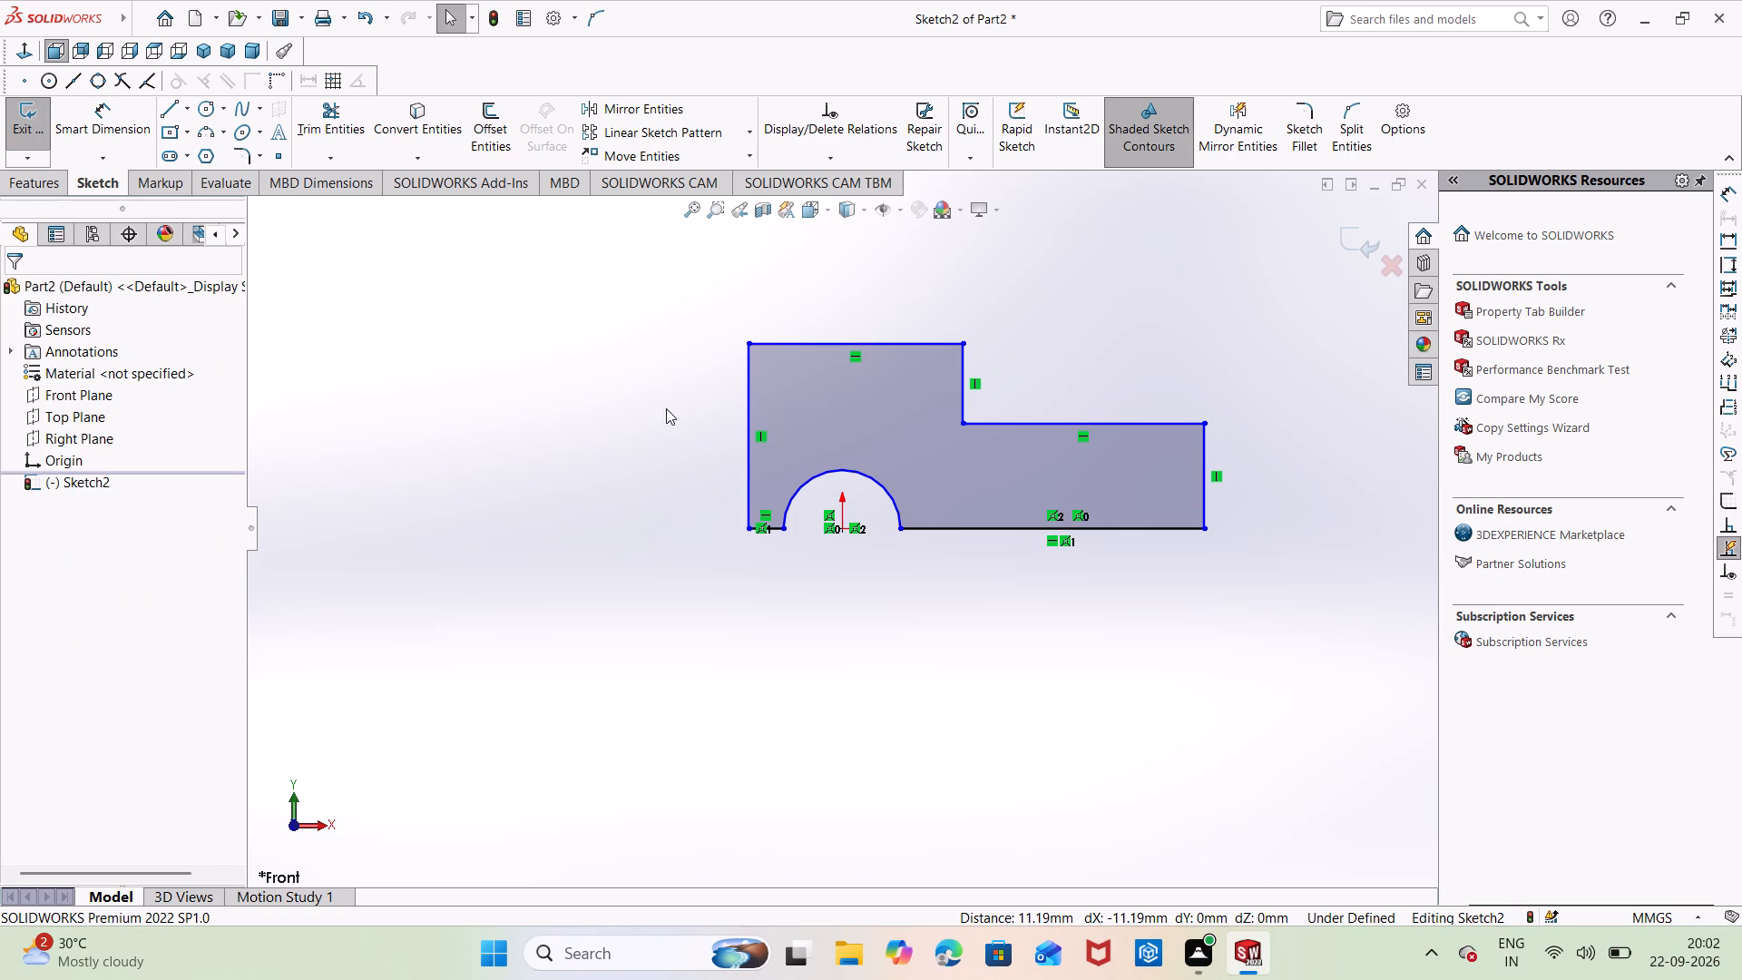
# Dimension the profile's top horizontal edge with Smart Dimension and set its length to 36 mm.
pyautogui.moveTo(666, 408); pyautogui.dragTo(572, 301, button='right')
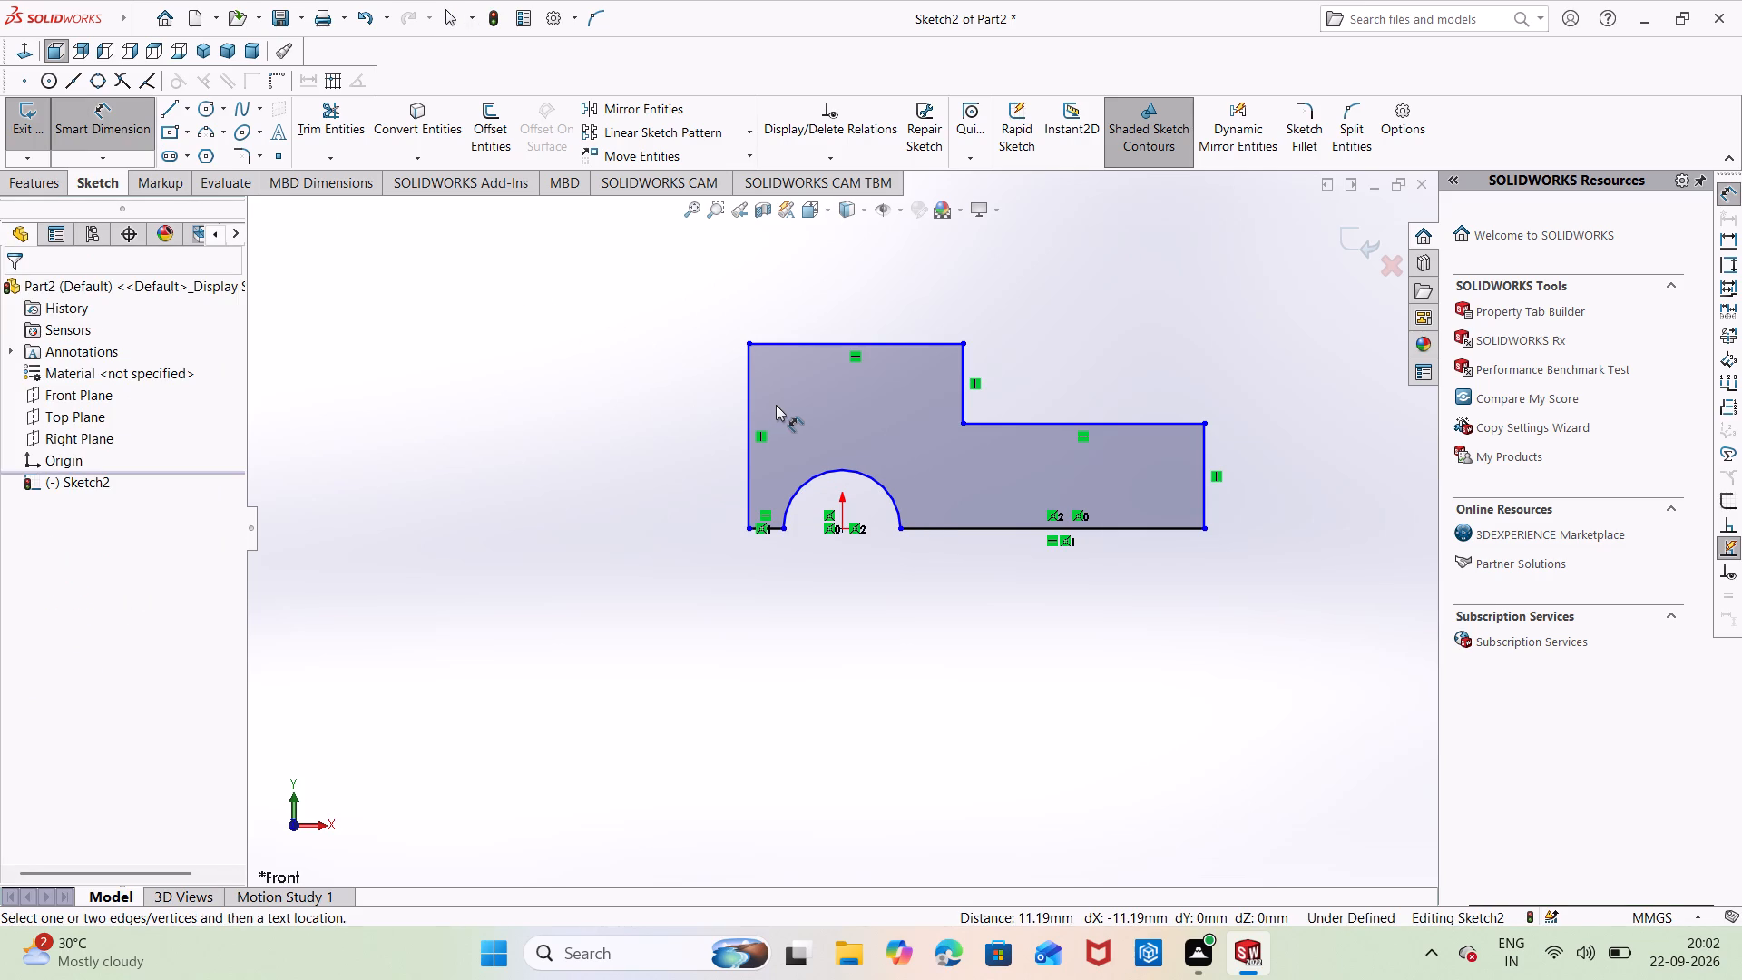
pyautogui.click(898, 346)
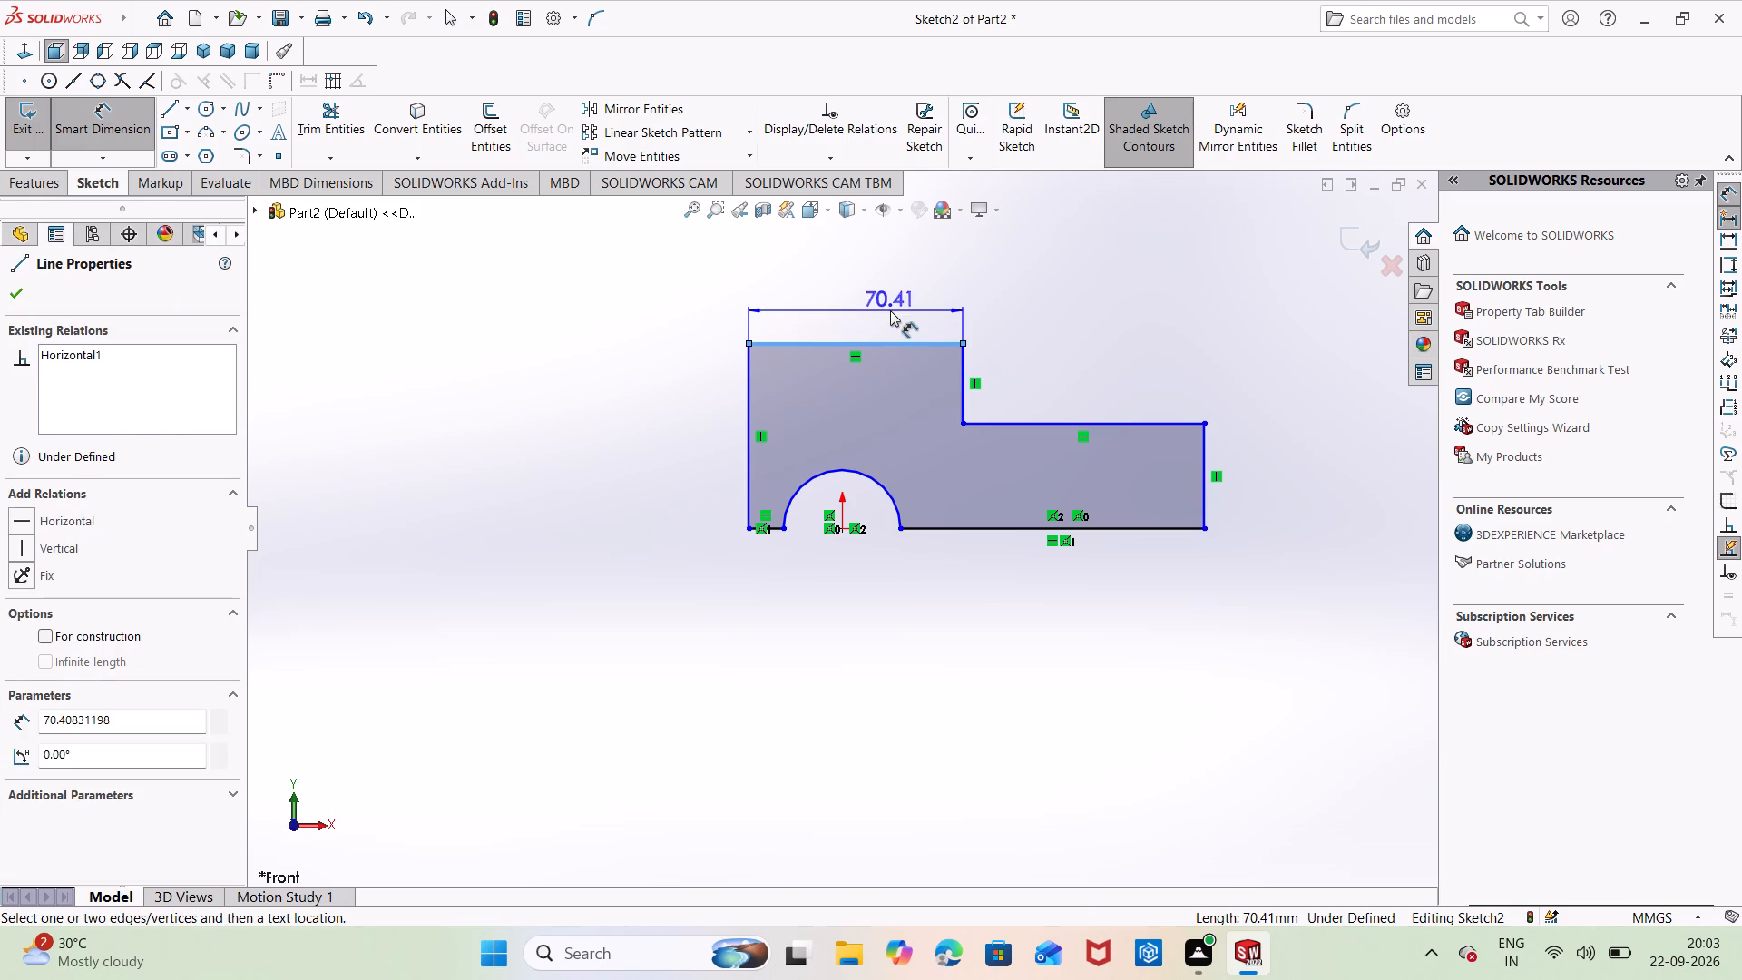
pyautogui.click(888, 309)
pyautogui.press('BackSpace')
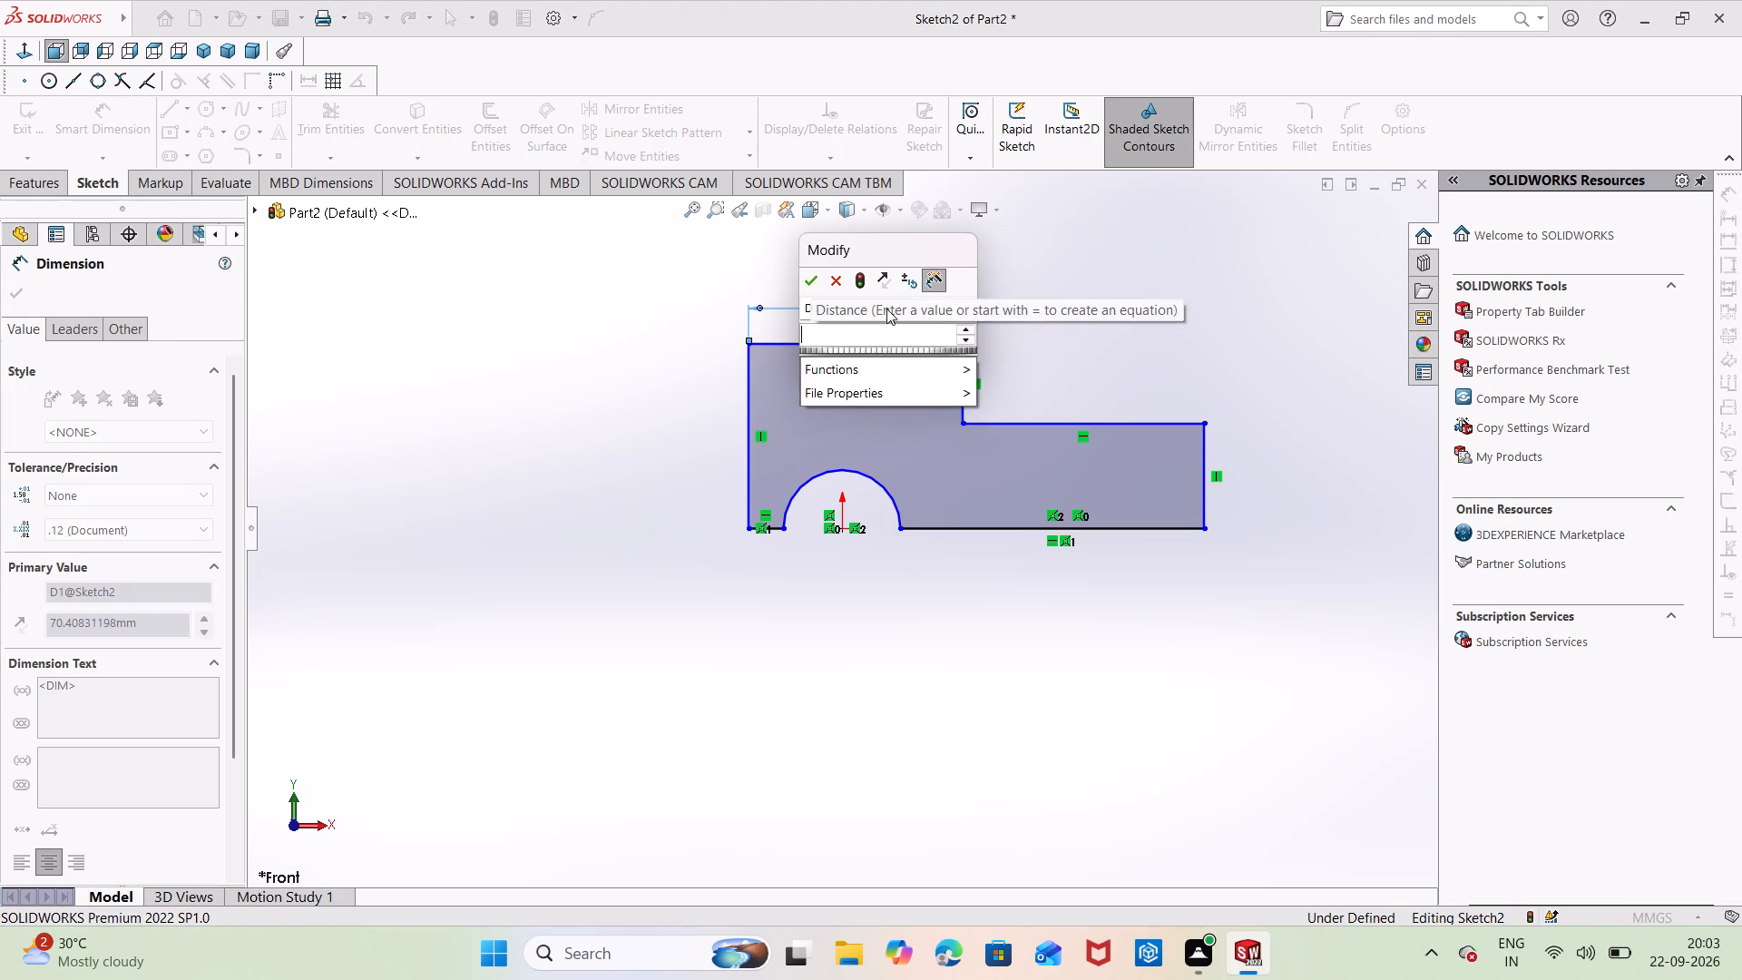
pyautogui.write('36')
pyautogui.press('Return')
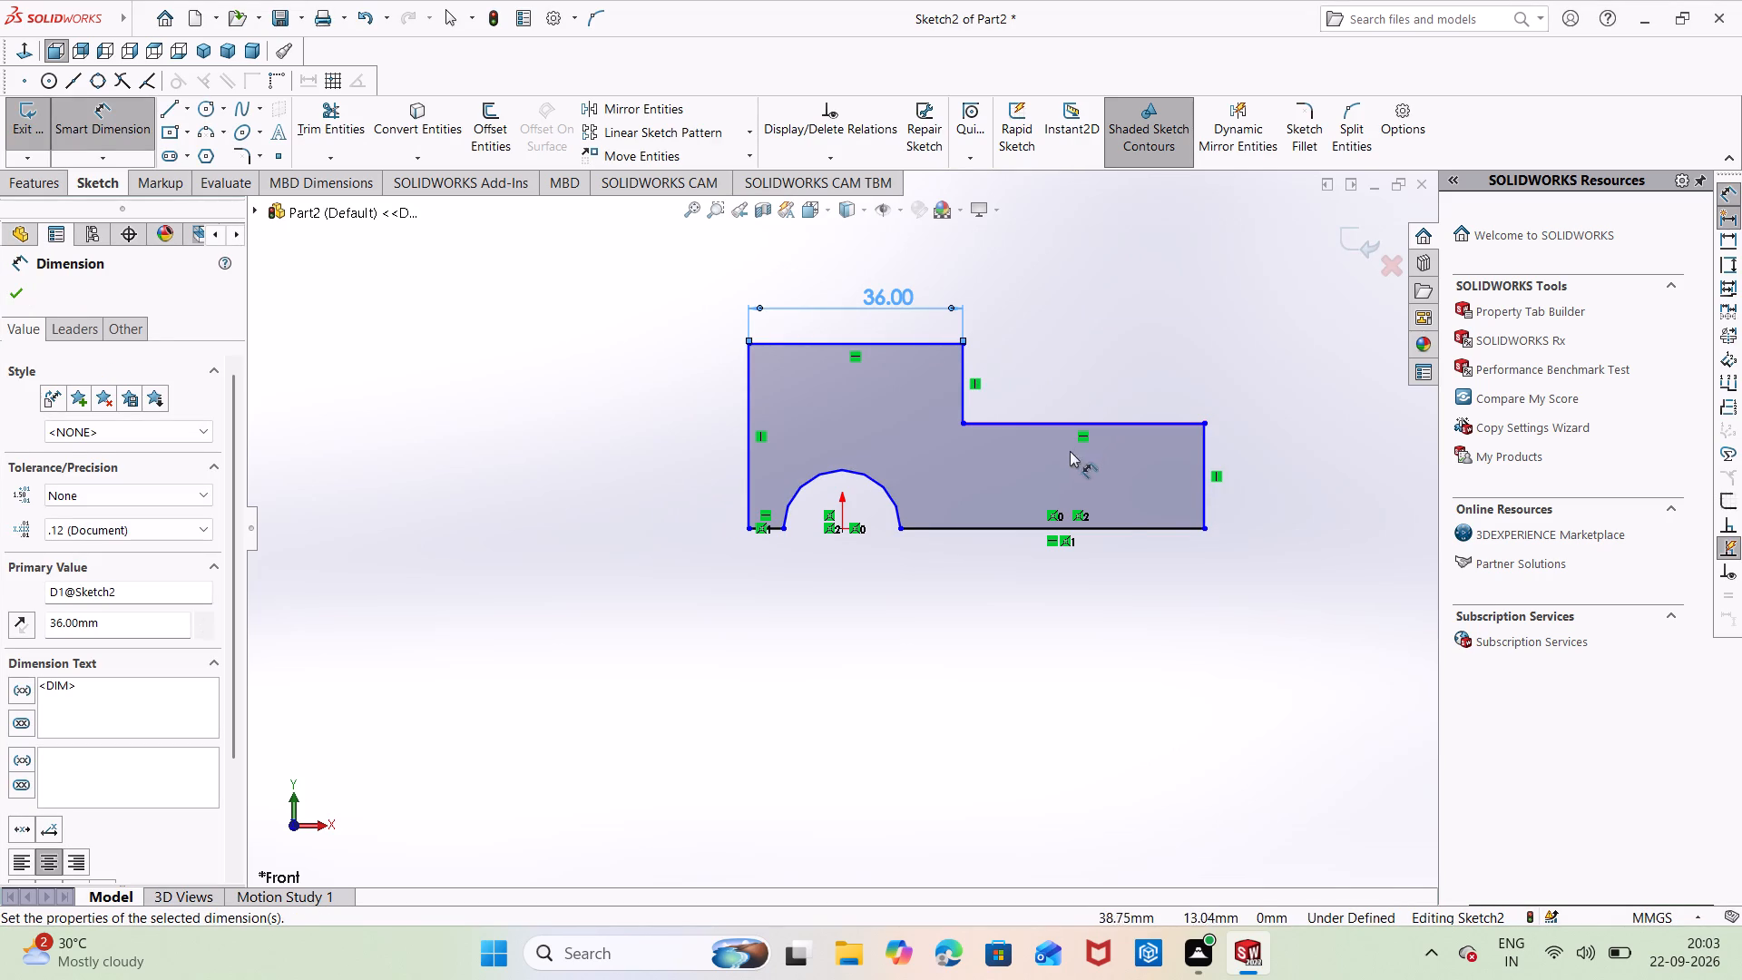
# Dimension the tall left vertical edge of the profile and set its height to 25 mm.
pyautogui.click(753, 401)
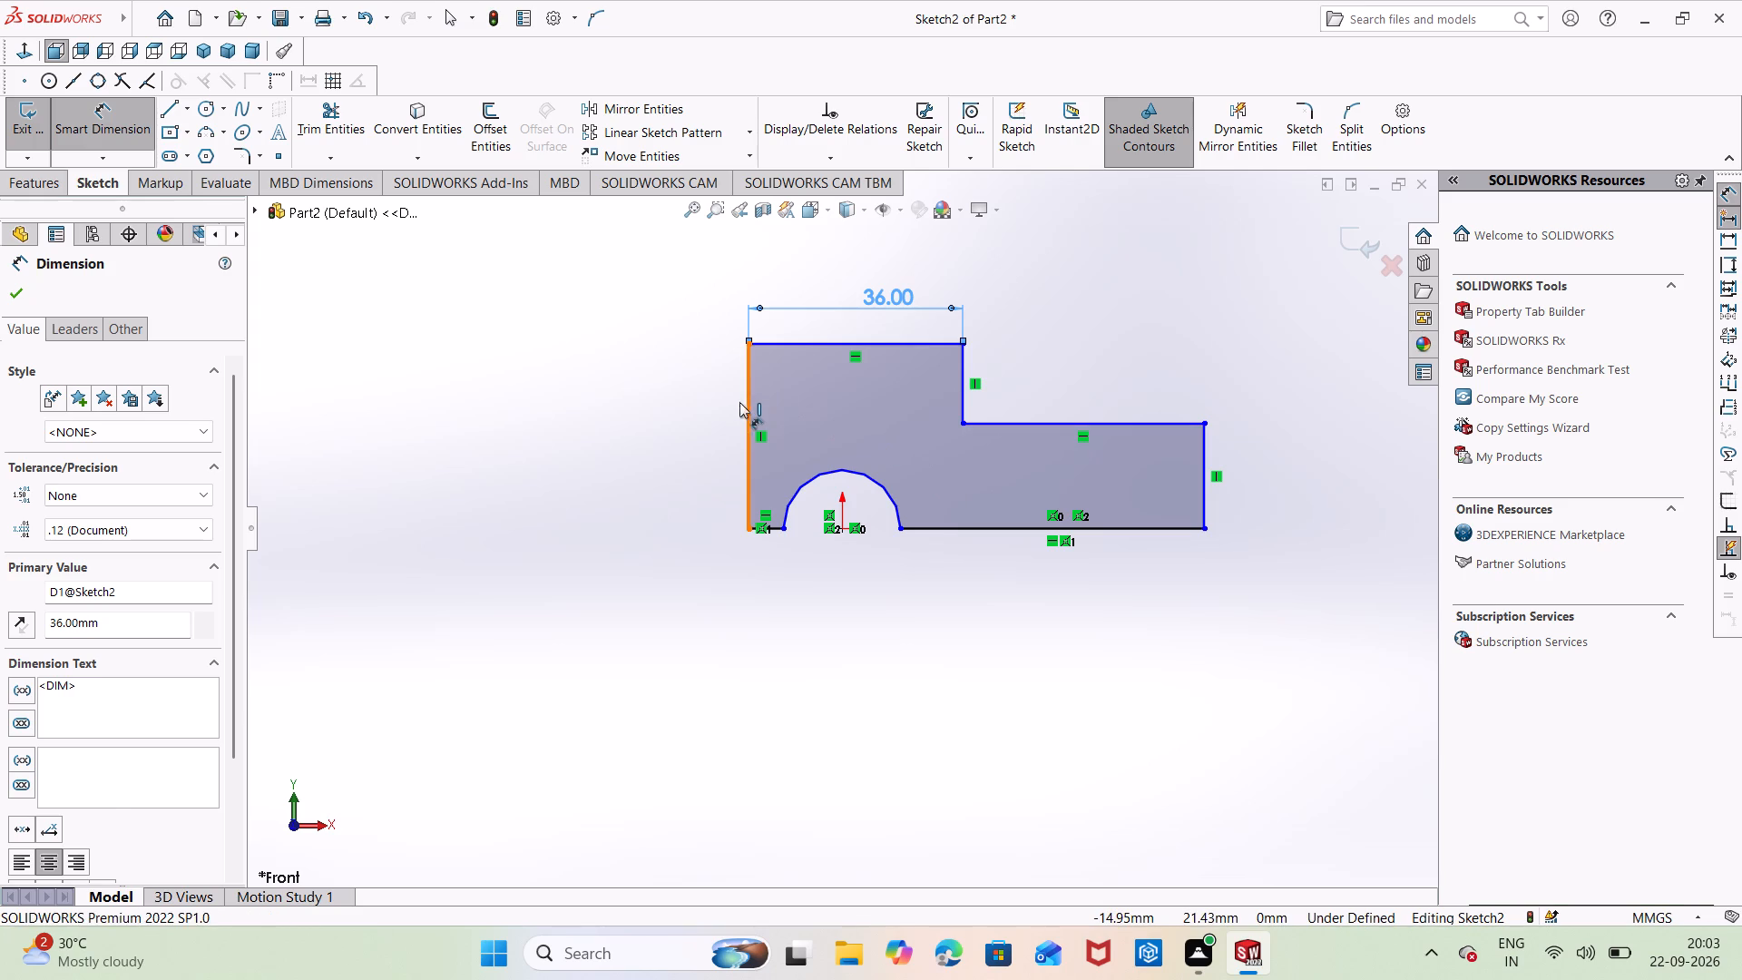
pyautogui.click(670, 426)
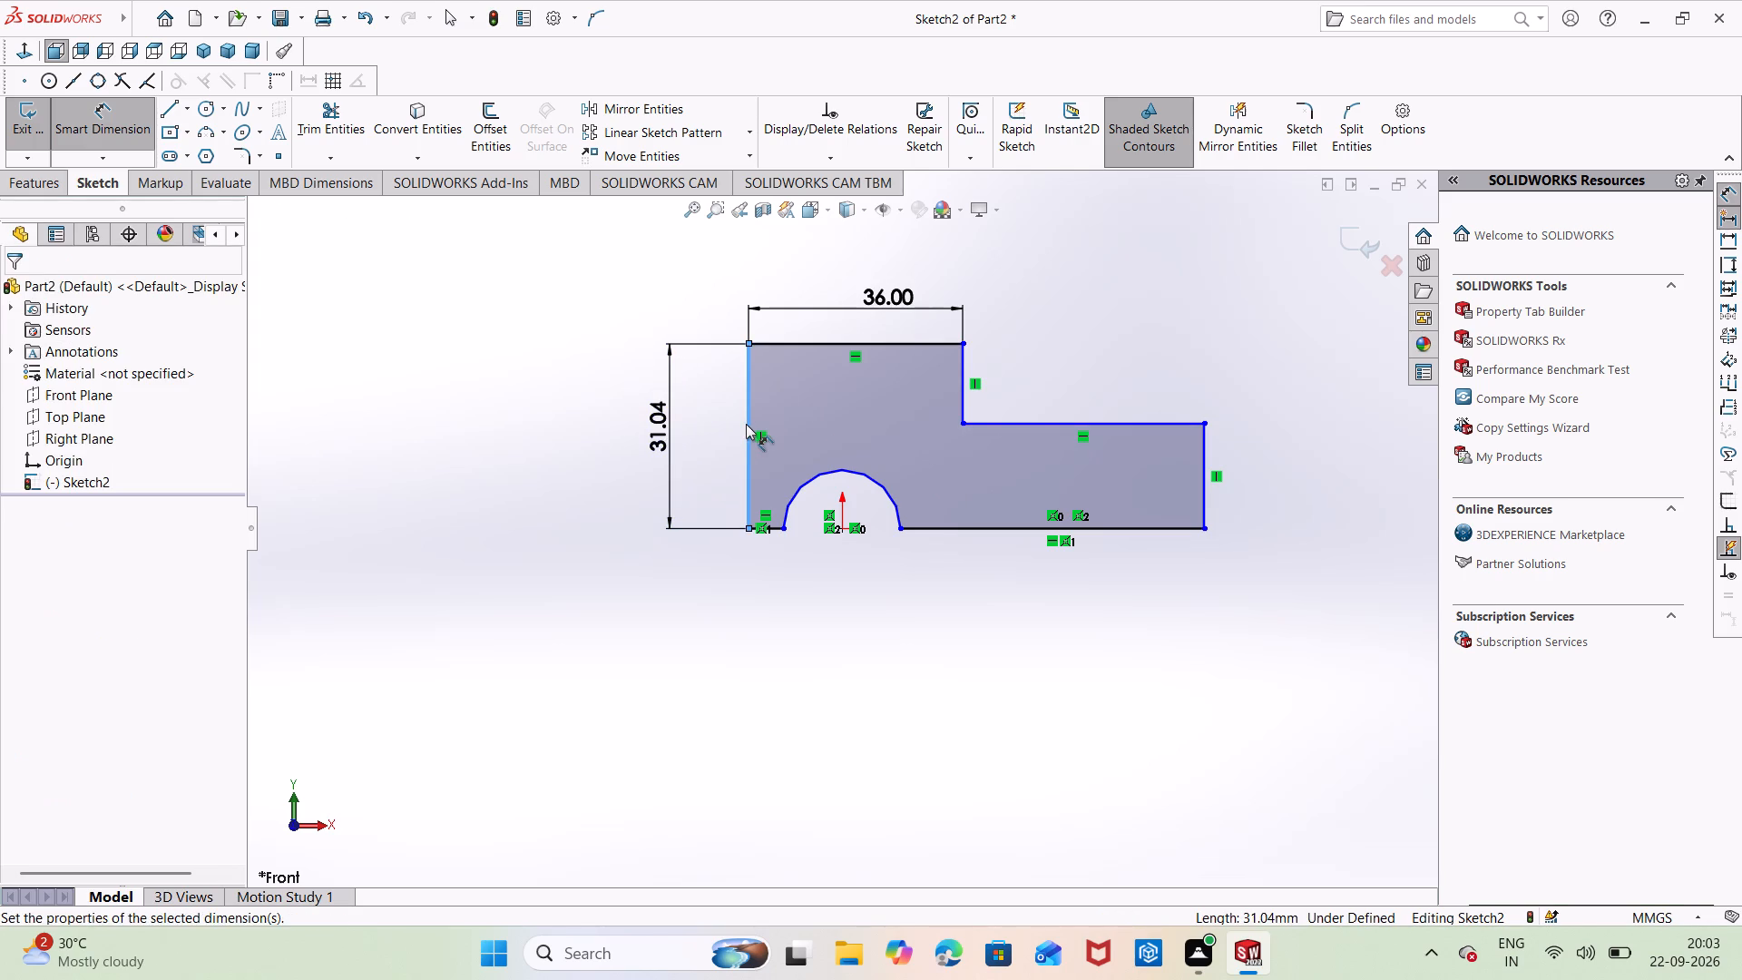
pyautogui.press('BackSpace')
pyautogui.write('25')
pyautogui.press('Return')
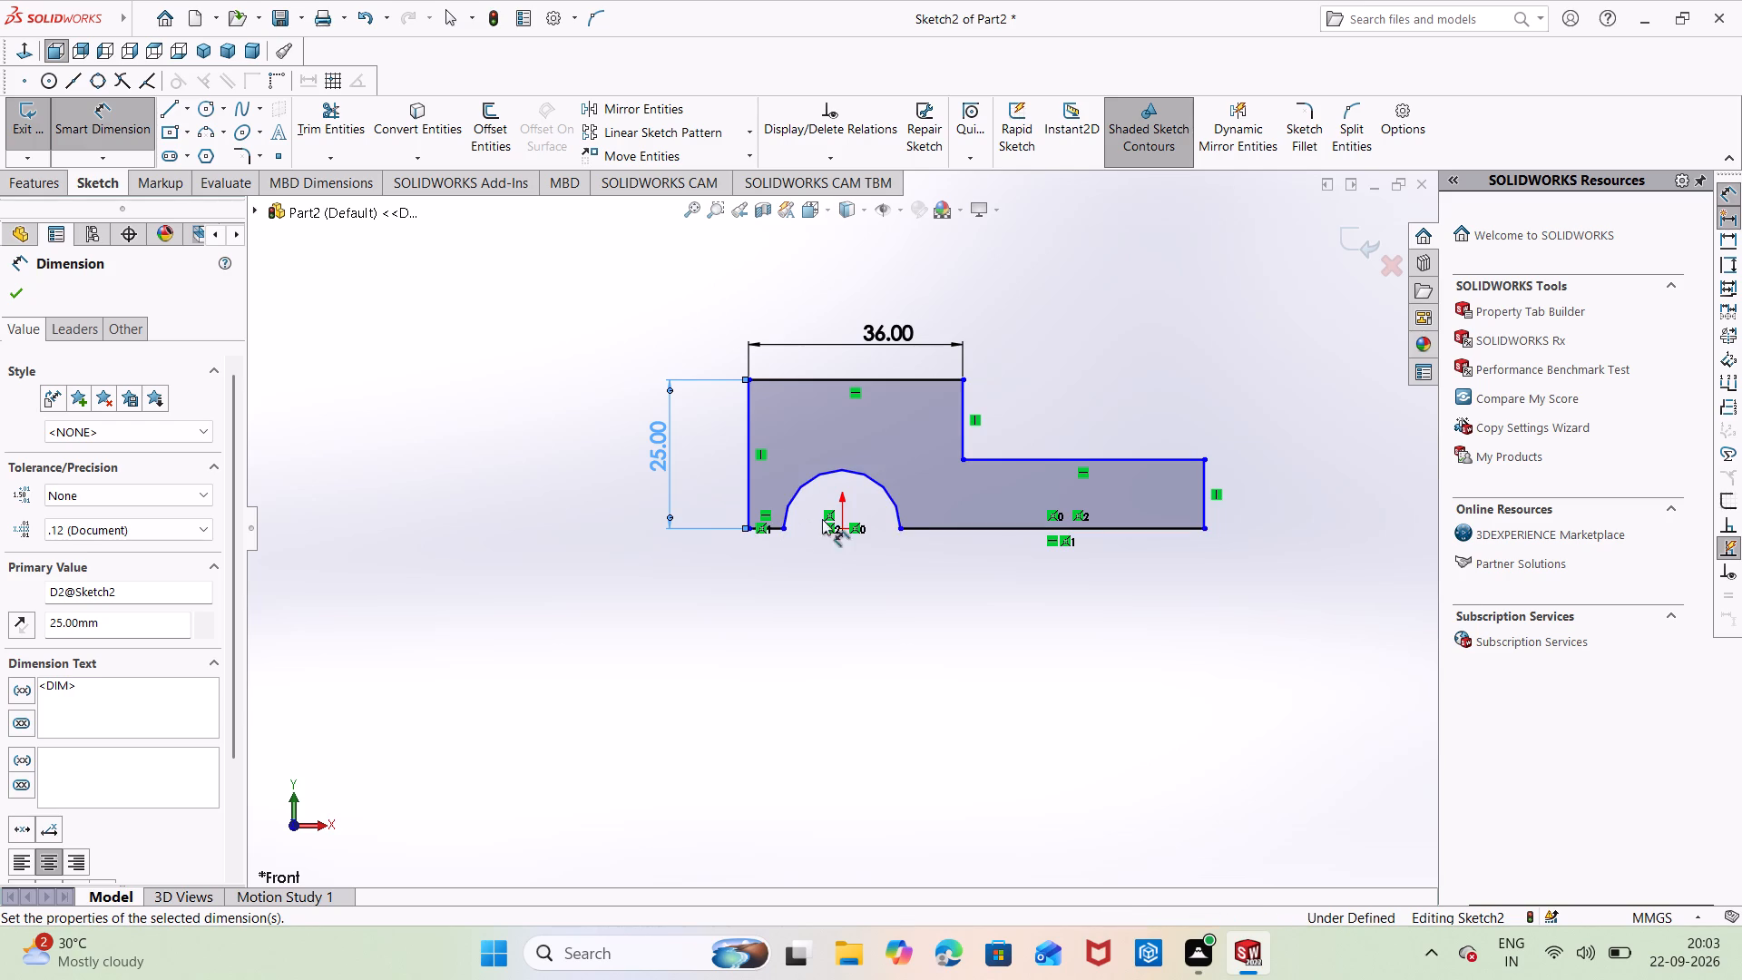
# Dimension the short vertical edge at the right end of the profile and set its height to 11 mm.
pyautogui.click(1207, 481)
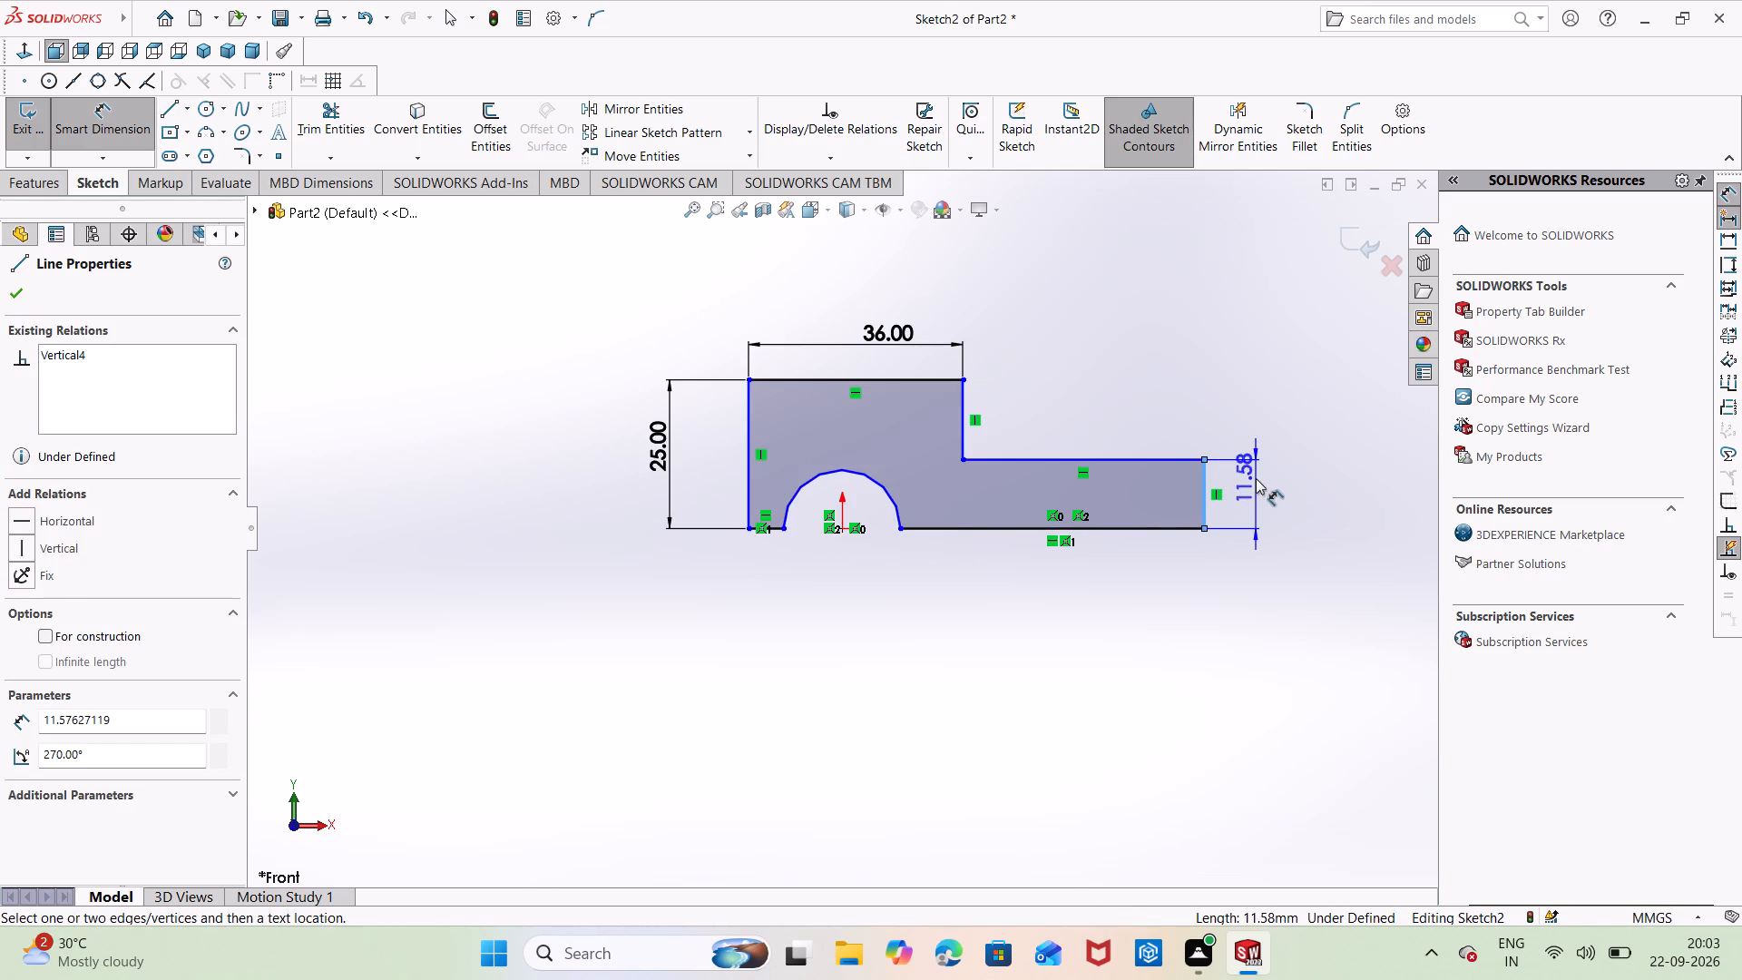
pyautogui.click(1261, 477)
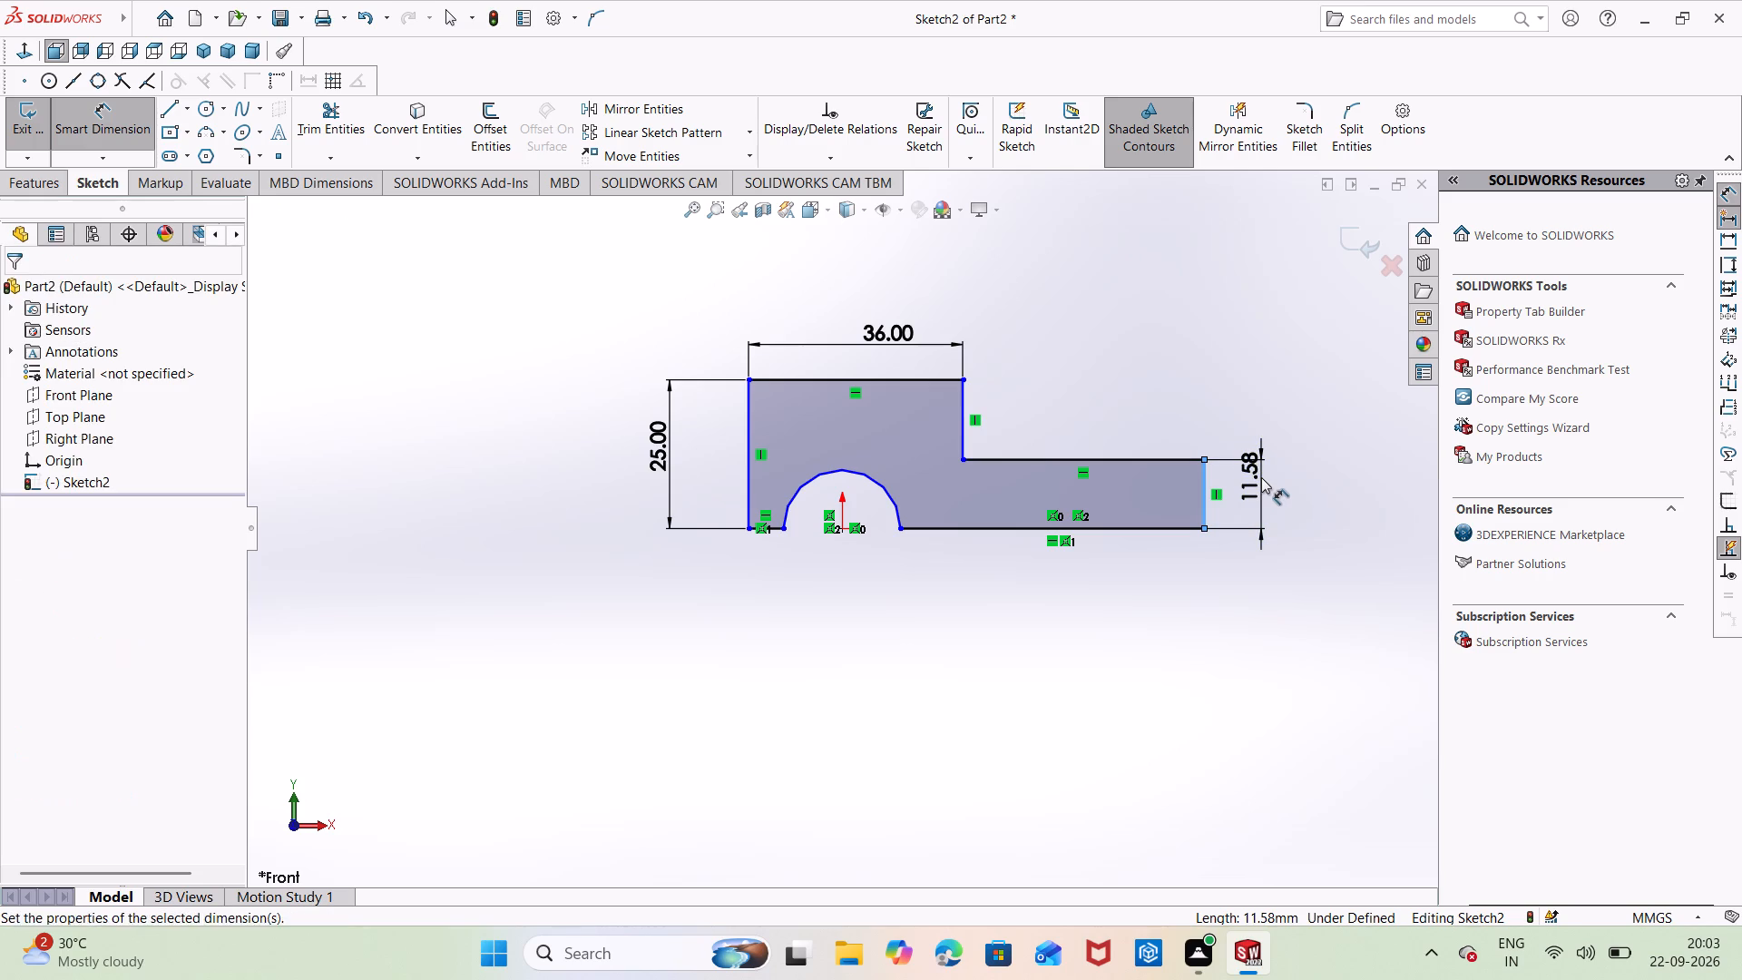
pyautogui.press('BackSpace')
pyautogui.write('11')
pyautogui.press('Return')
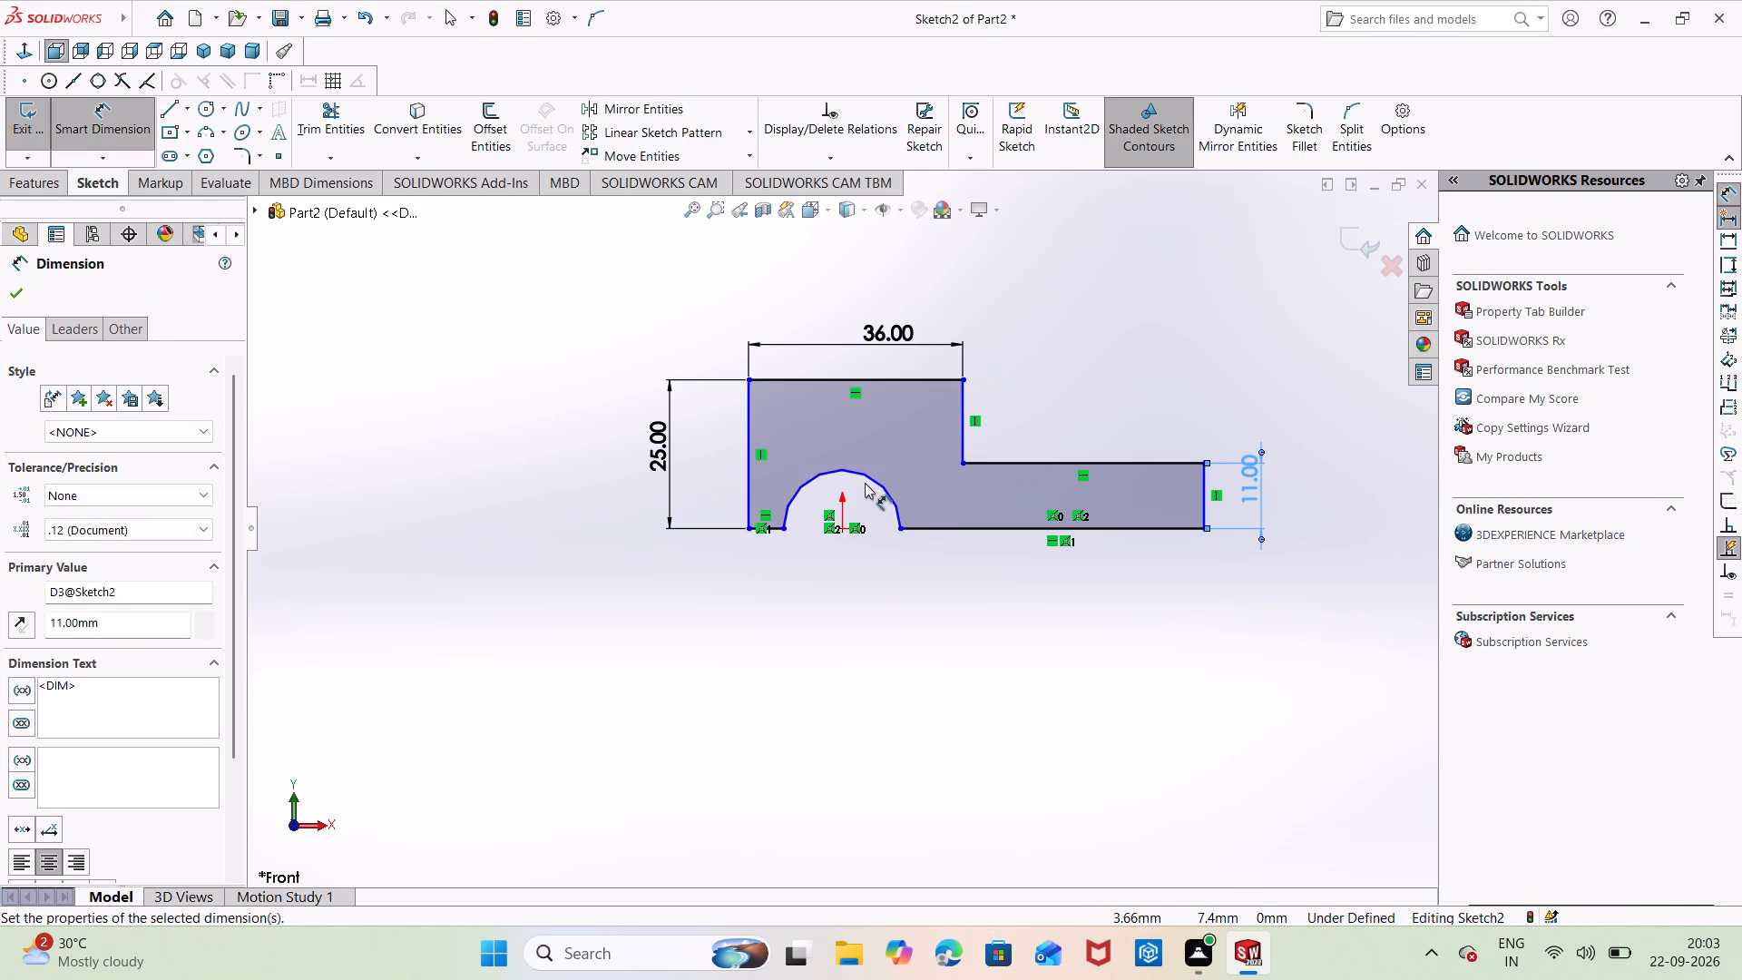
# Dimension the semicircular notch in the profile's base and set its radius to 10 mm.
pyautogui.click(870, 479)
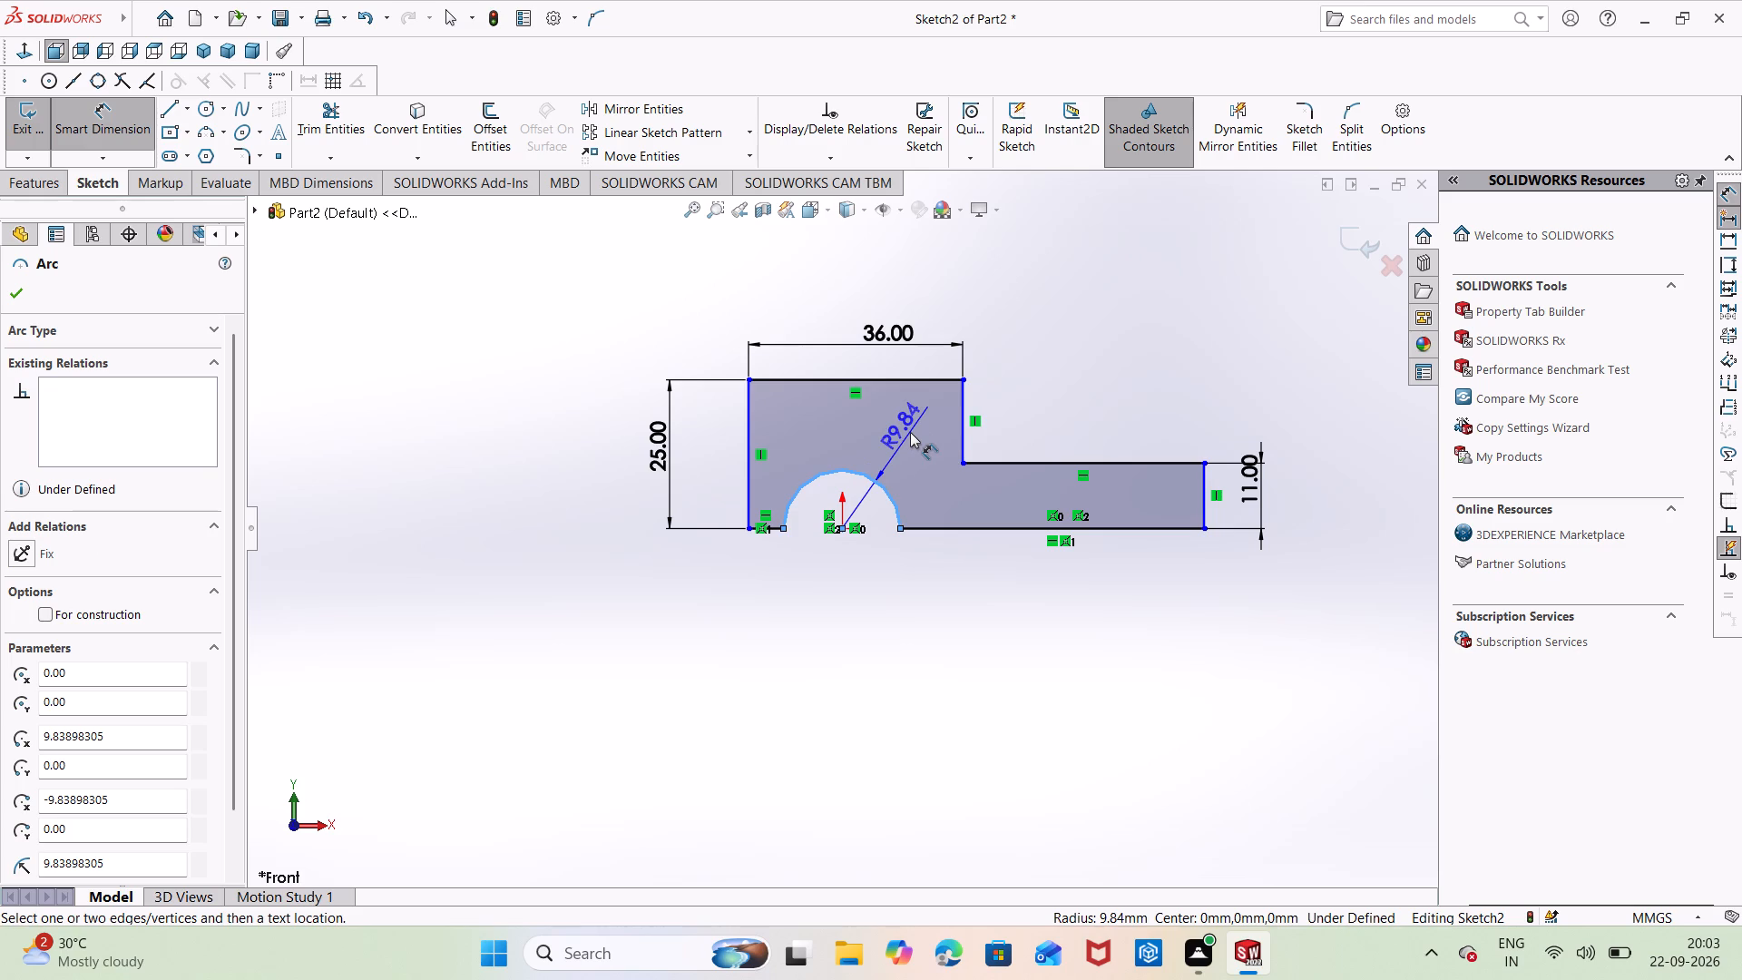
pyautogui.click(913, 432)
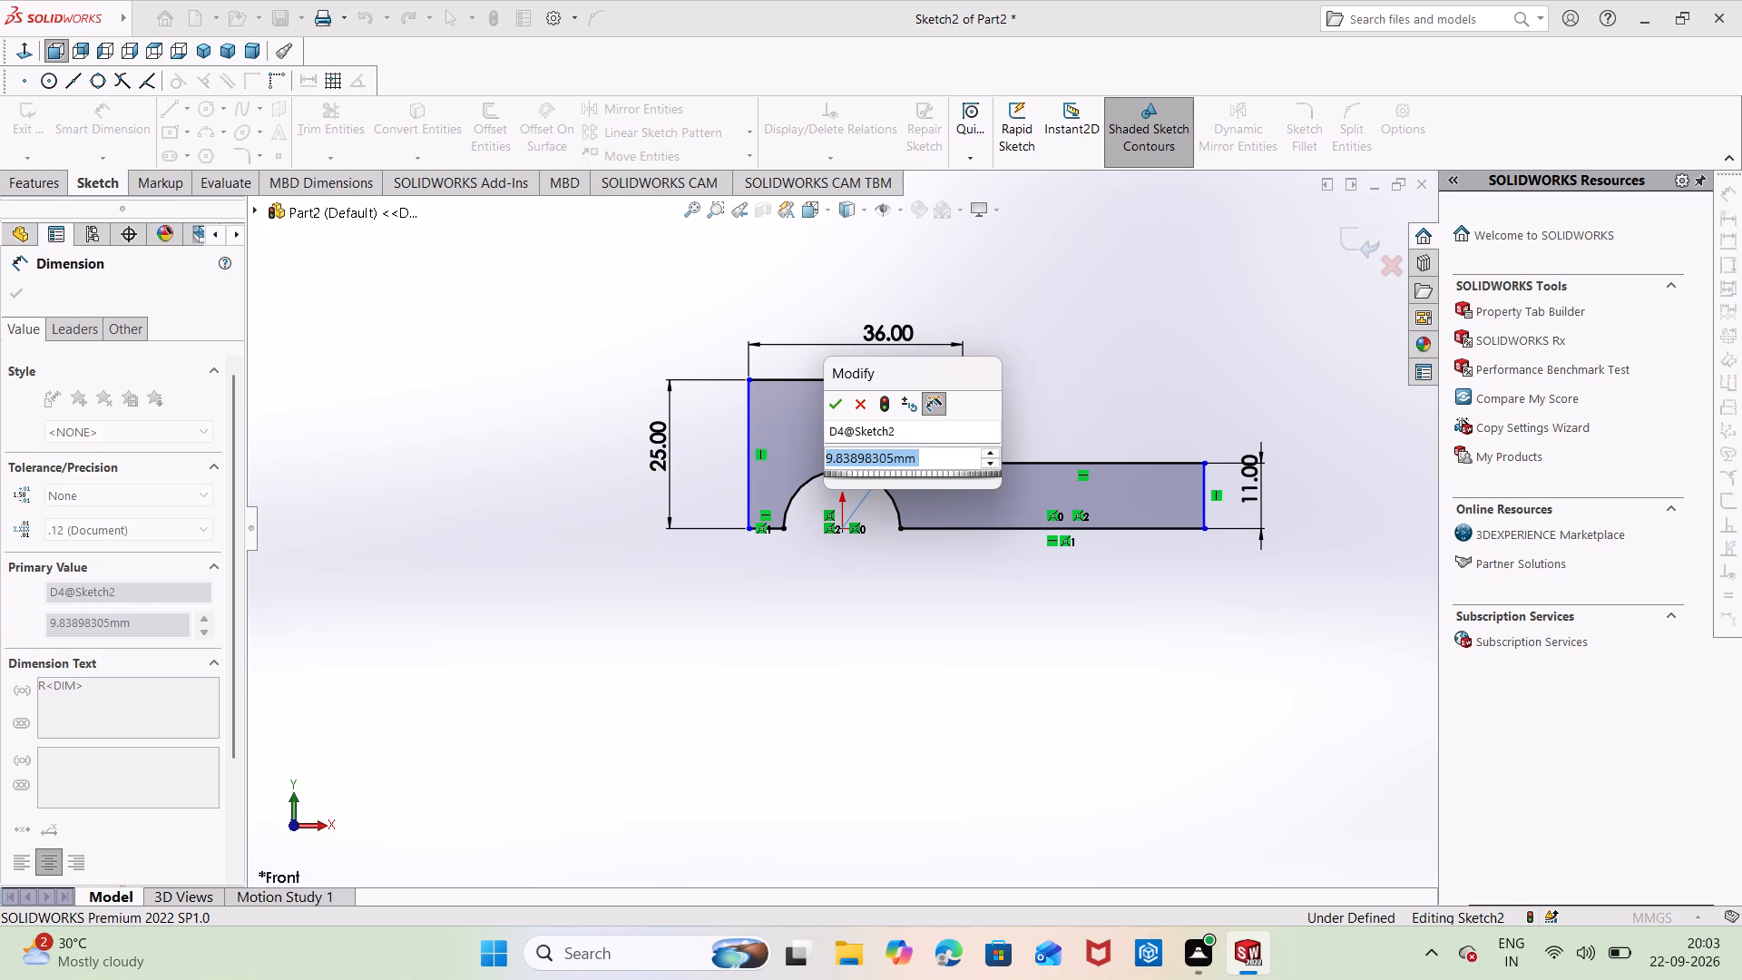
pyautogui.press('BackSpace')
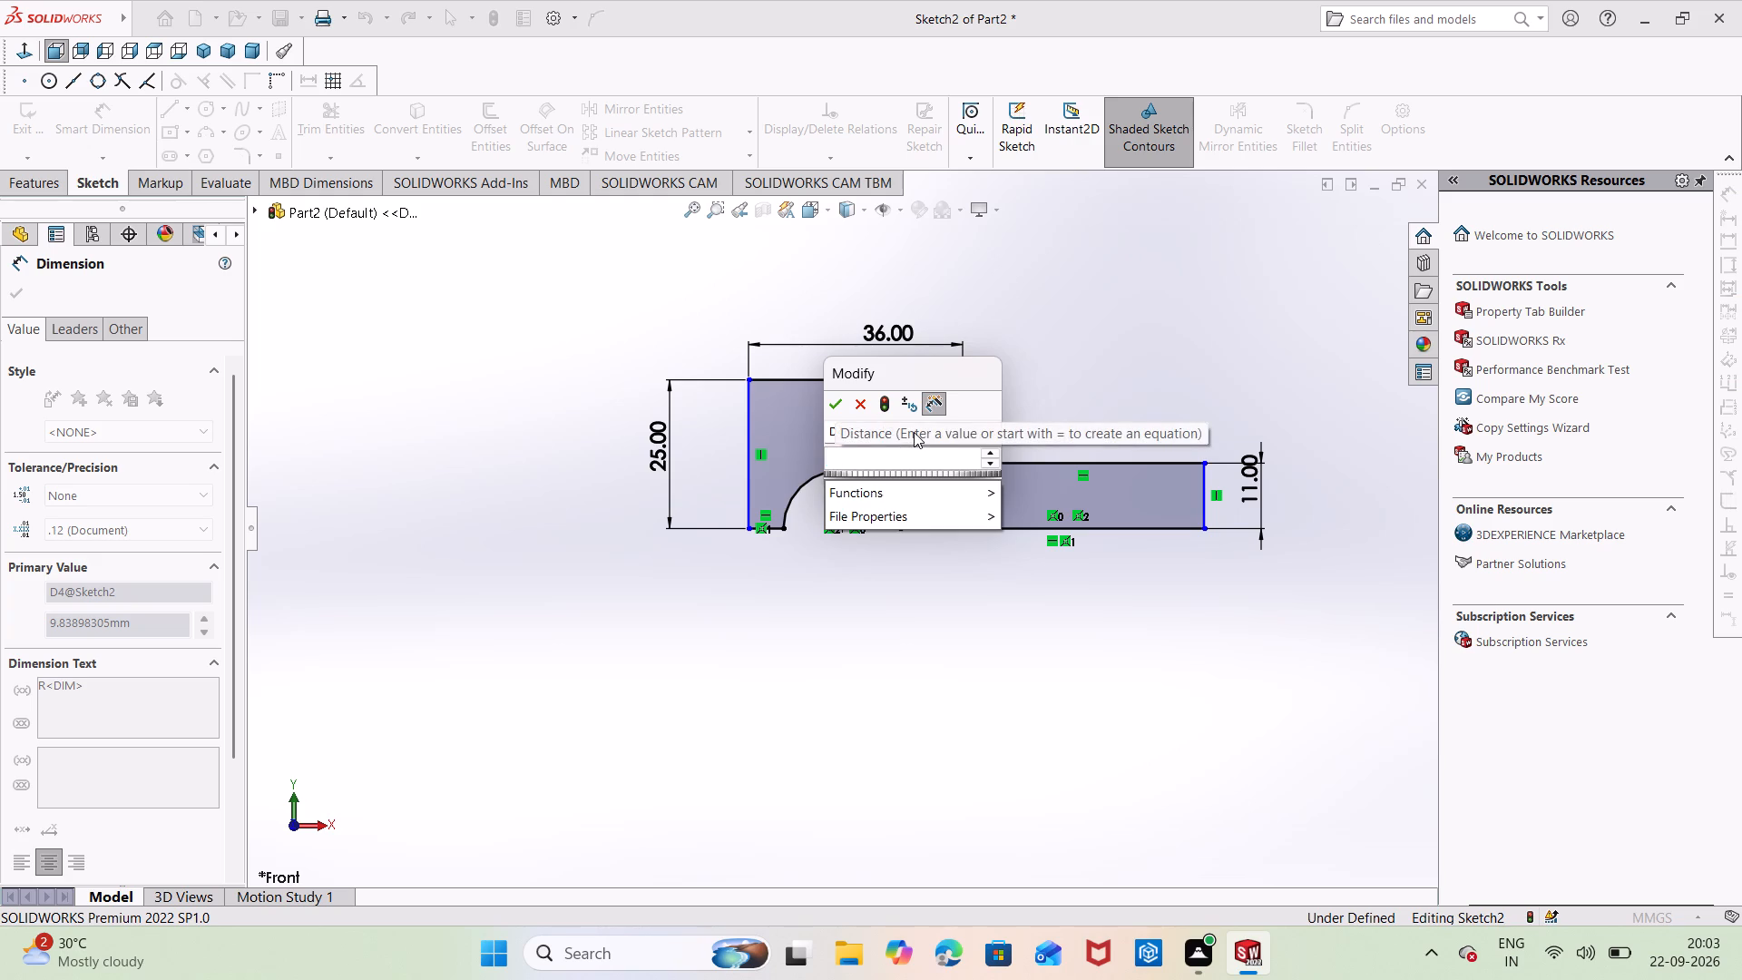
pyautogui.write('10')
pyautogui.press('Return')
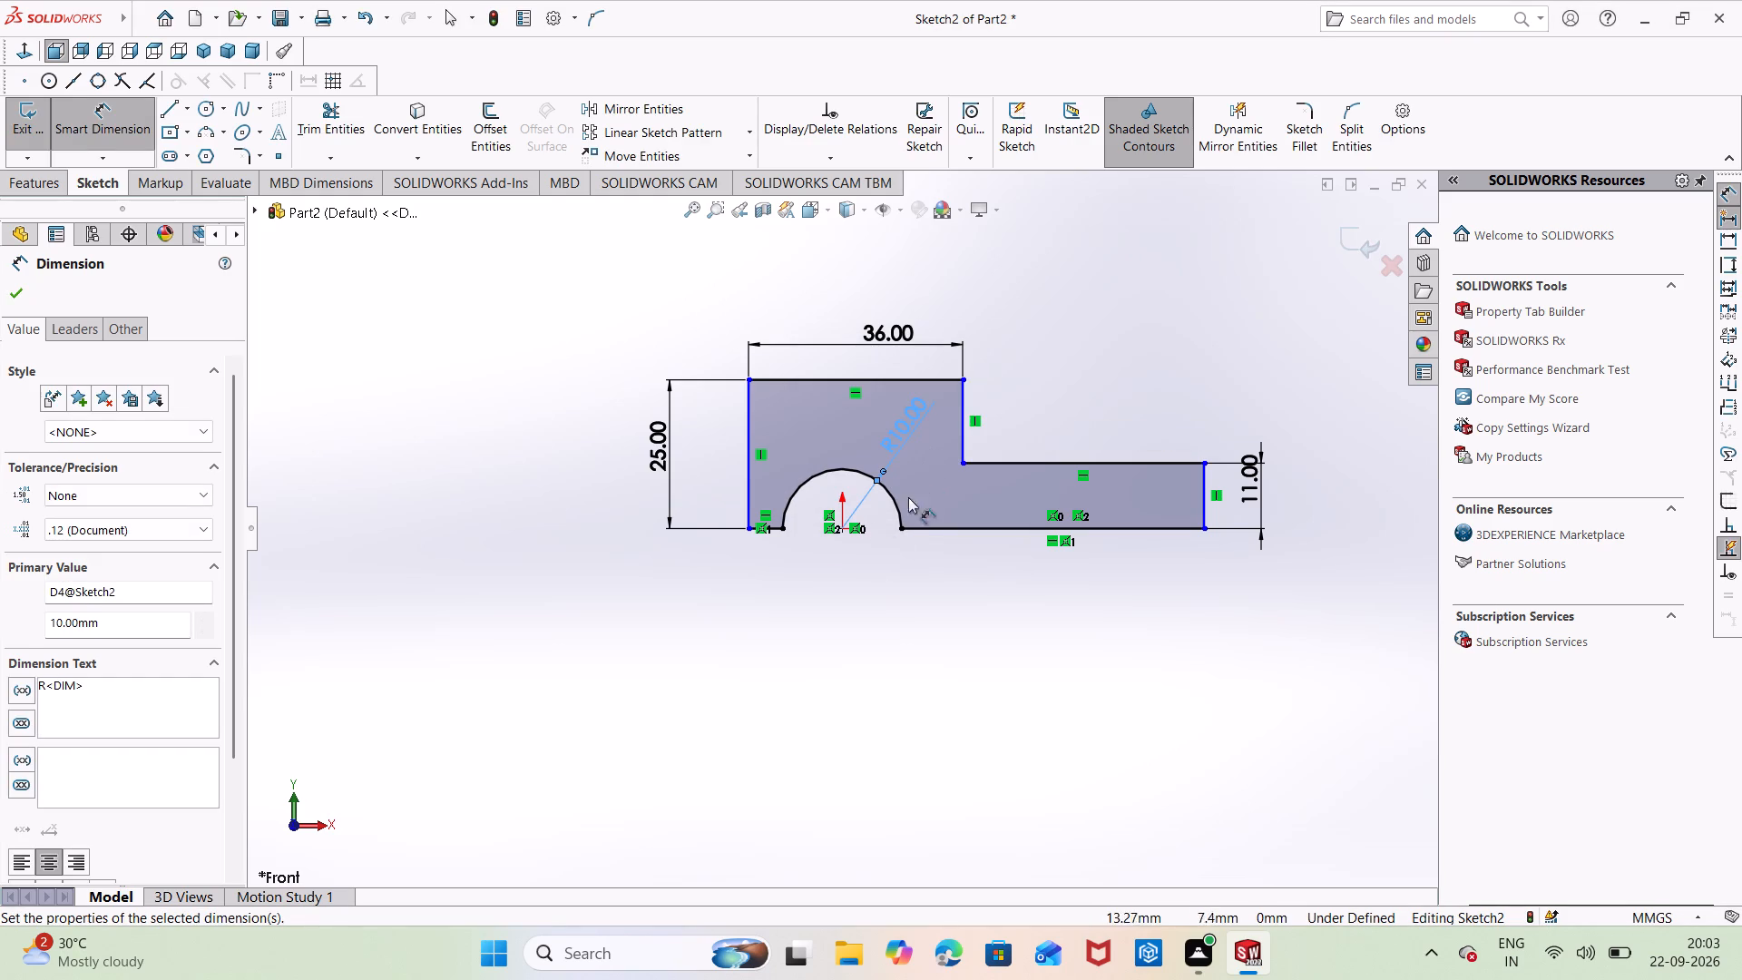
# Dimension the overall base width between the profile's two outer bottom corners and set it to 60 mm.
pyautogui.click(749, 527)
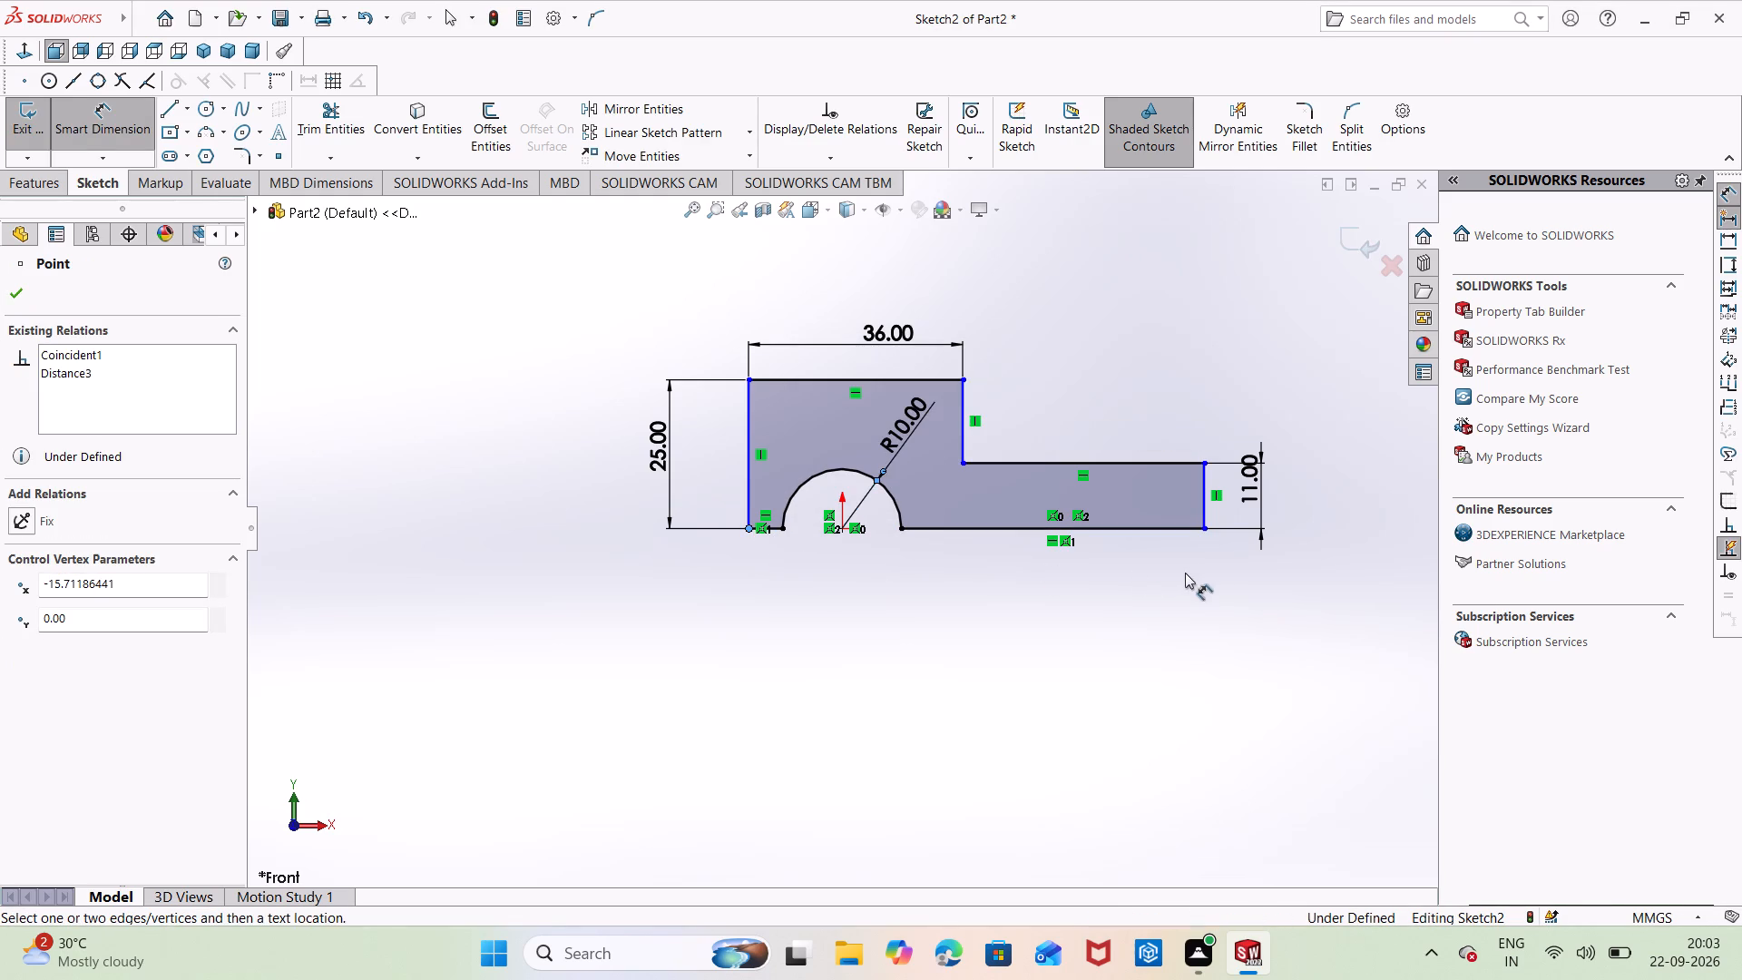
pyautogui.click(1205, 528)
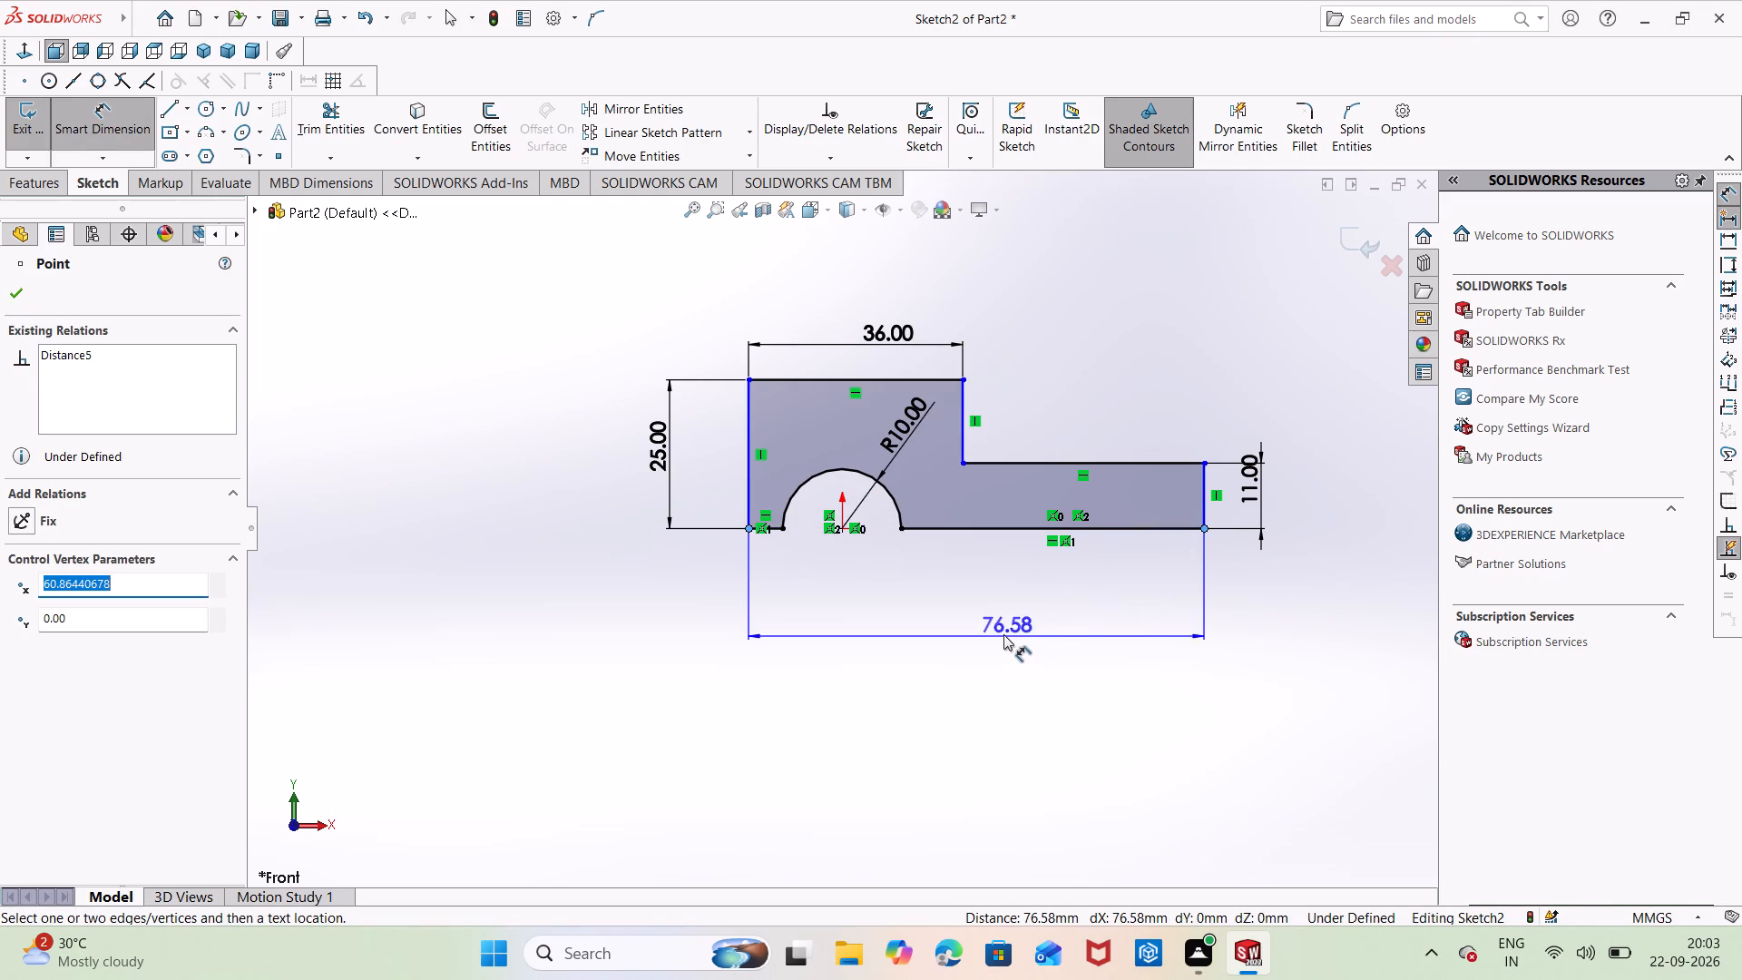
pyautogui.click(988, 618)
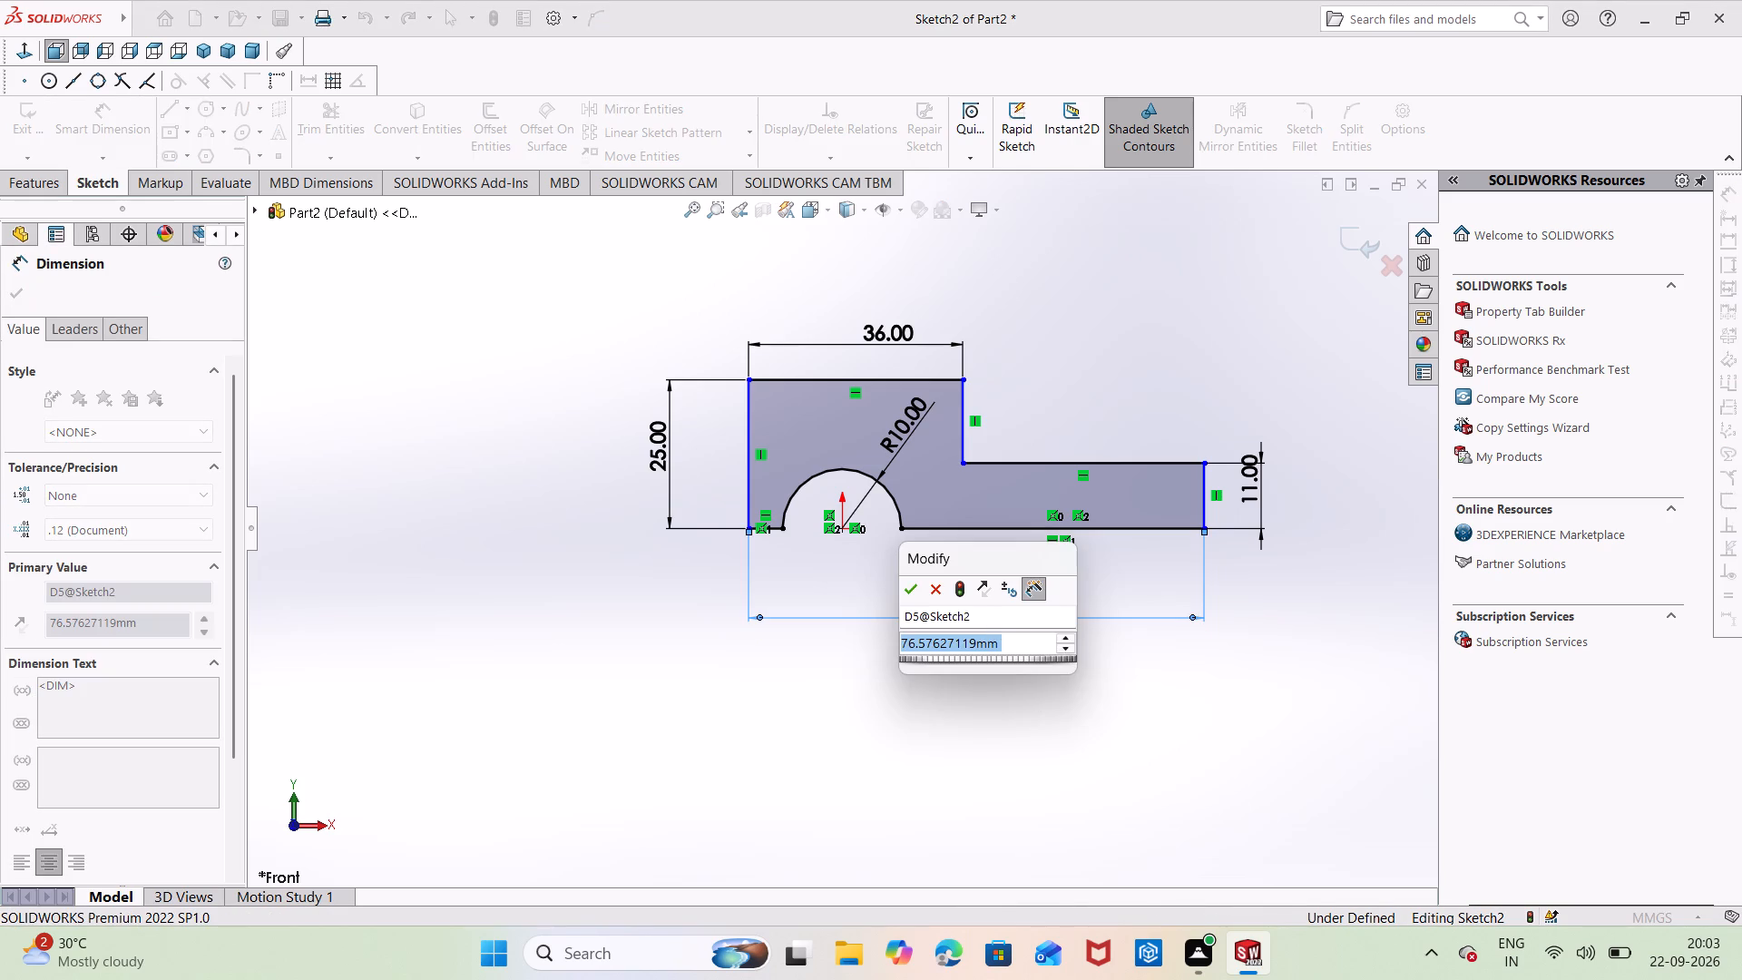
pyautogui.press('BackSpace')
pyautogui.write('60')
pyautogui.press('Return')
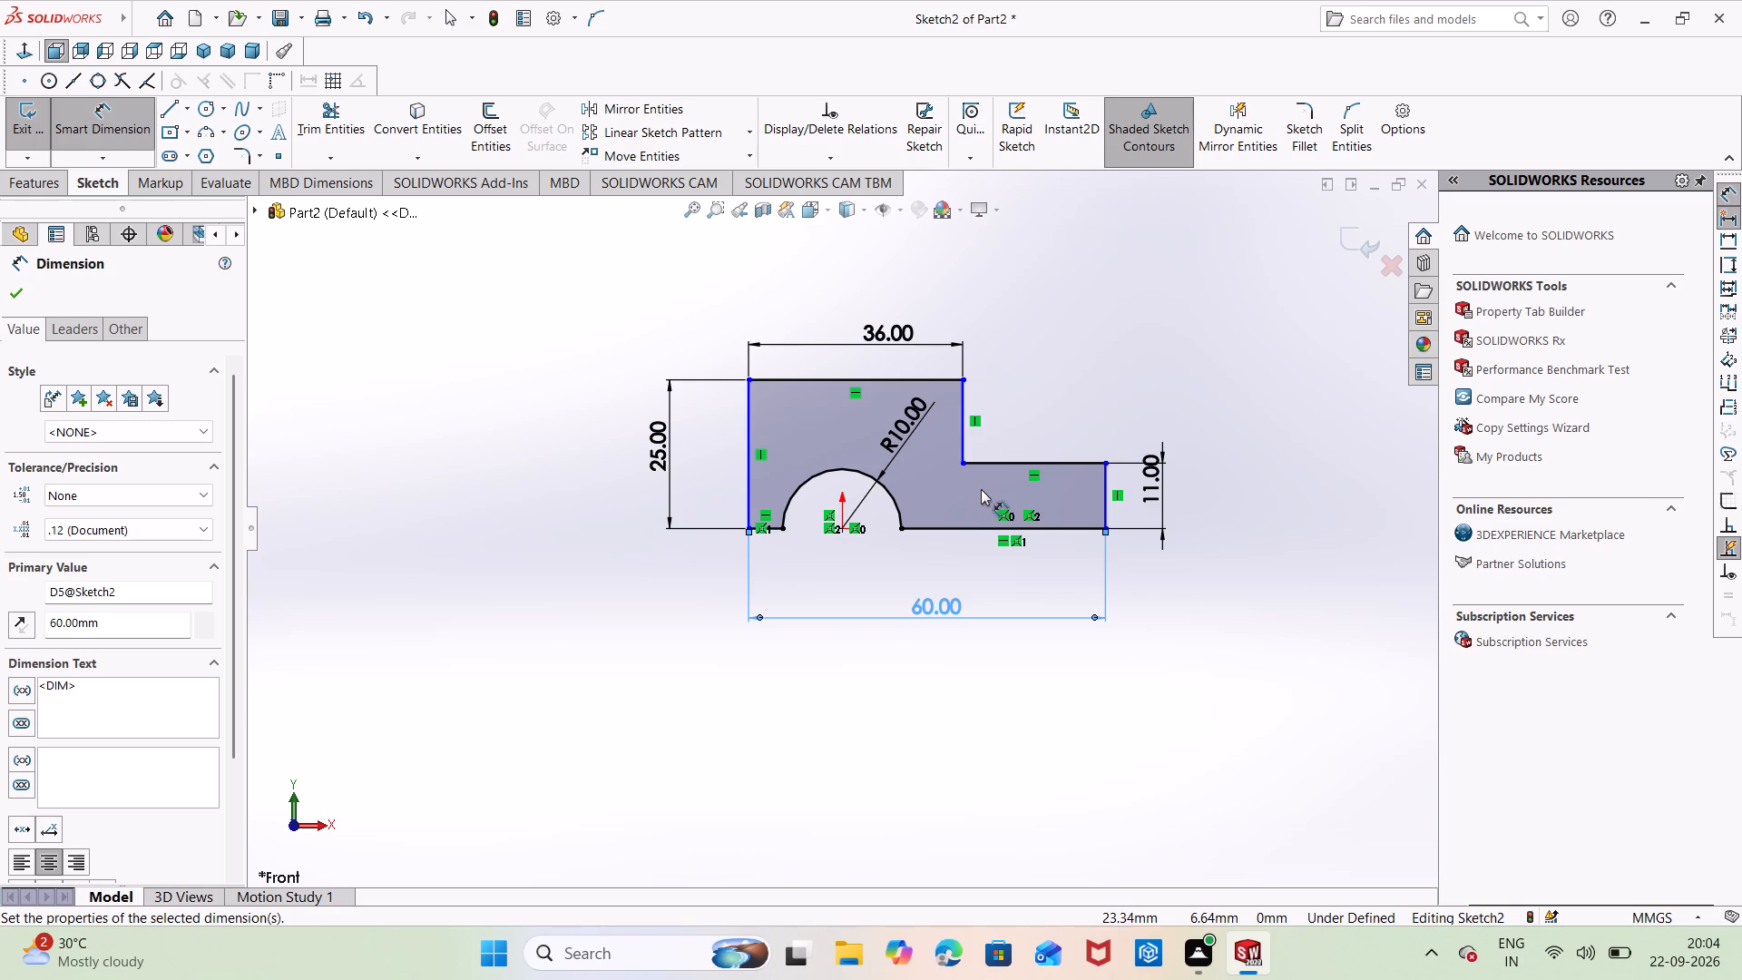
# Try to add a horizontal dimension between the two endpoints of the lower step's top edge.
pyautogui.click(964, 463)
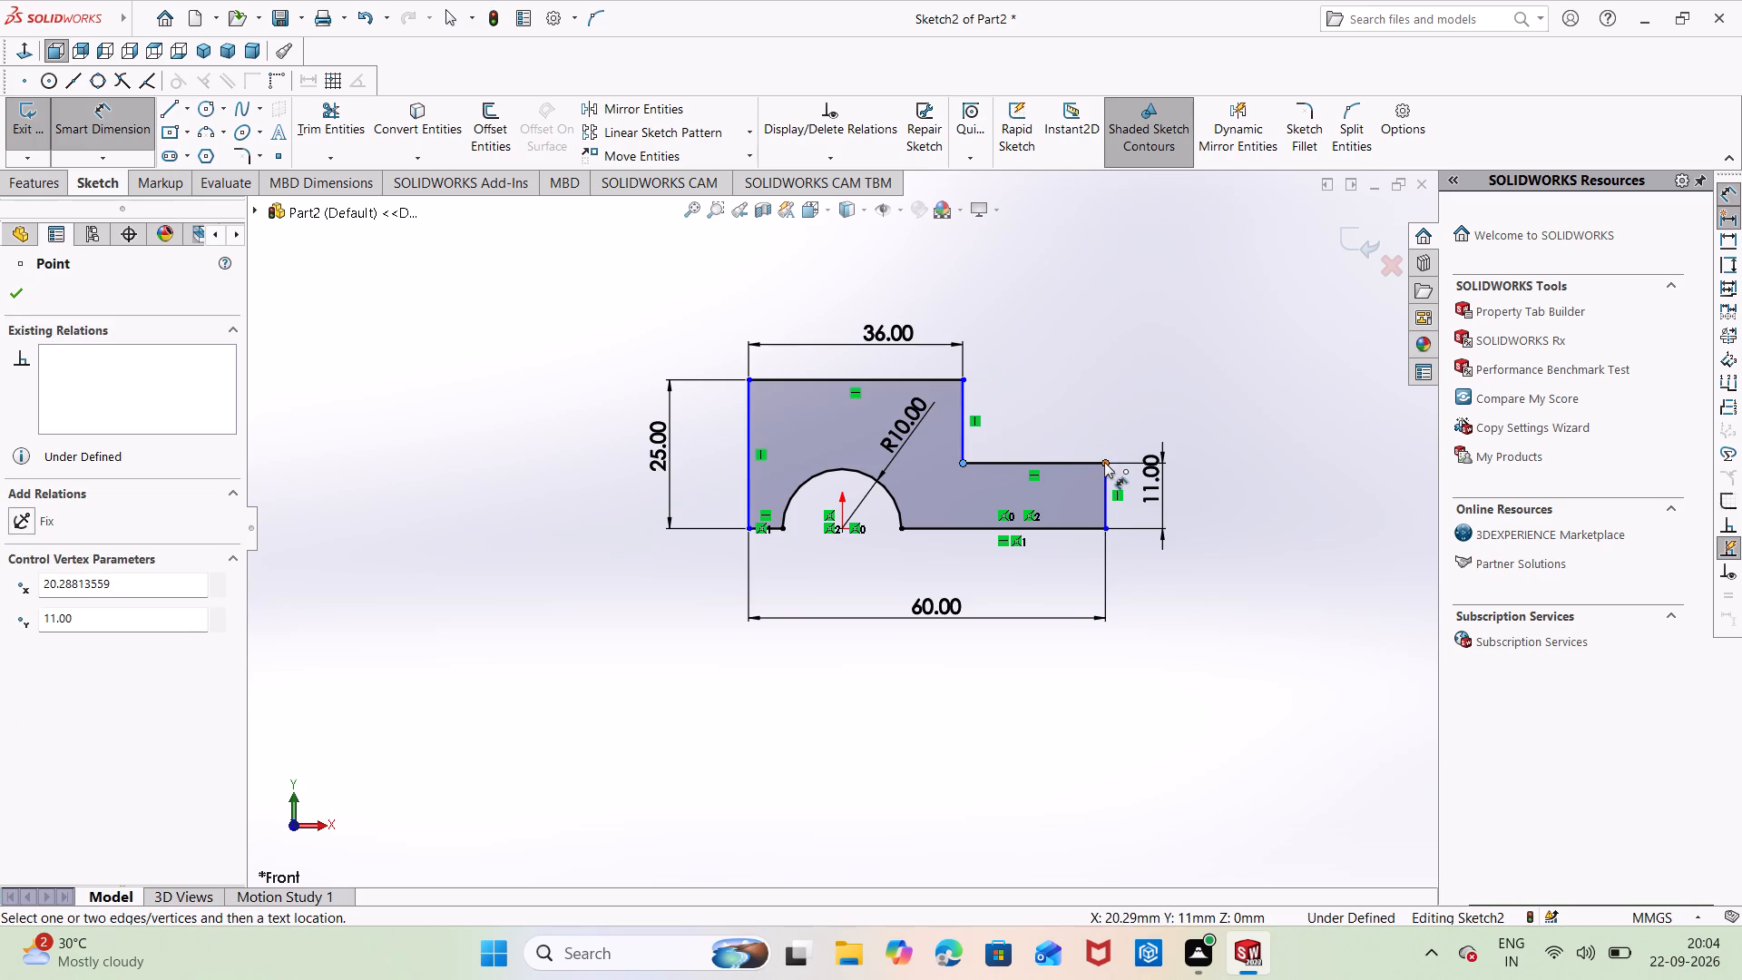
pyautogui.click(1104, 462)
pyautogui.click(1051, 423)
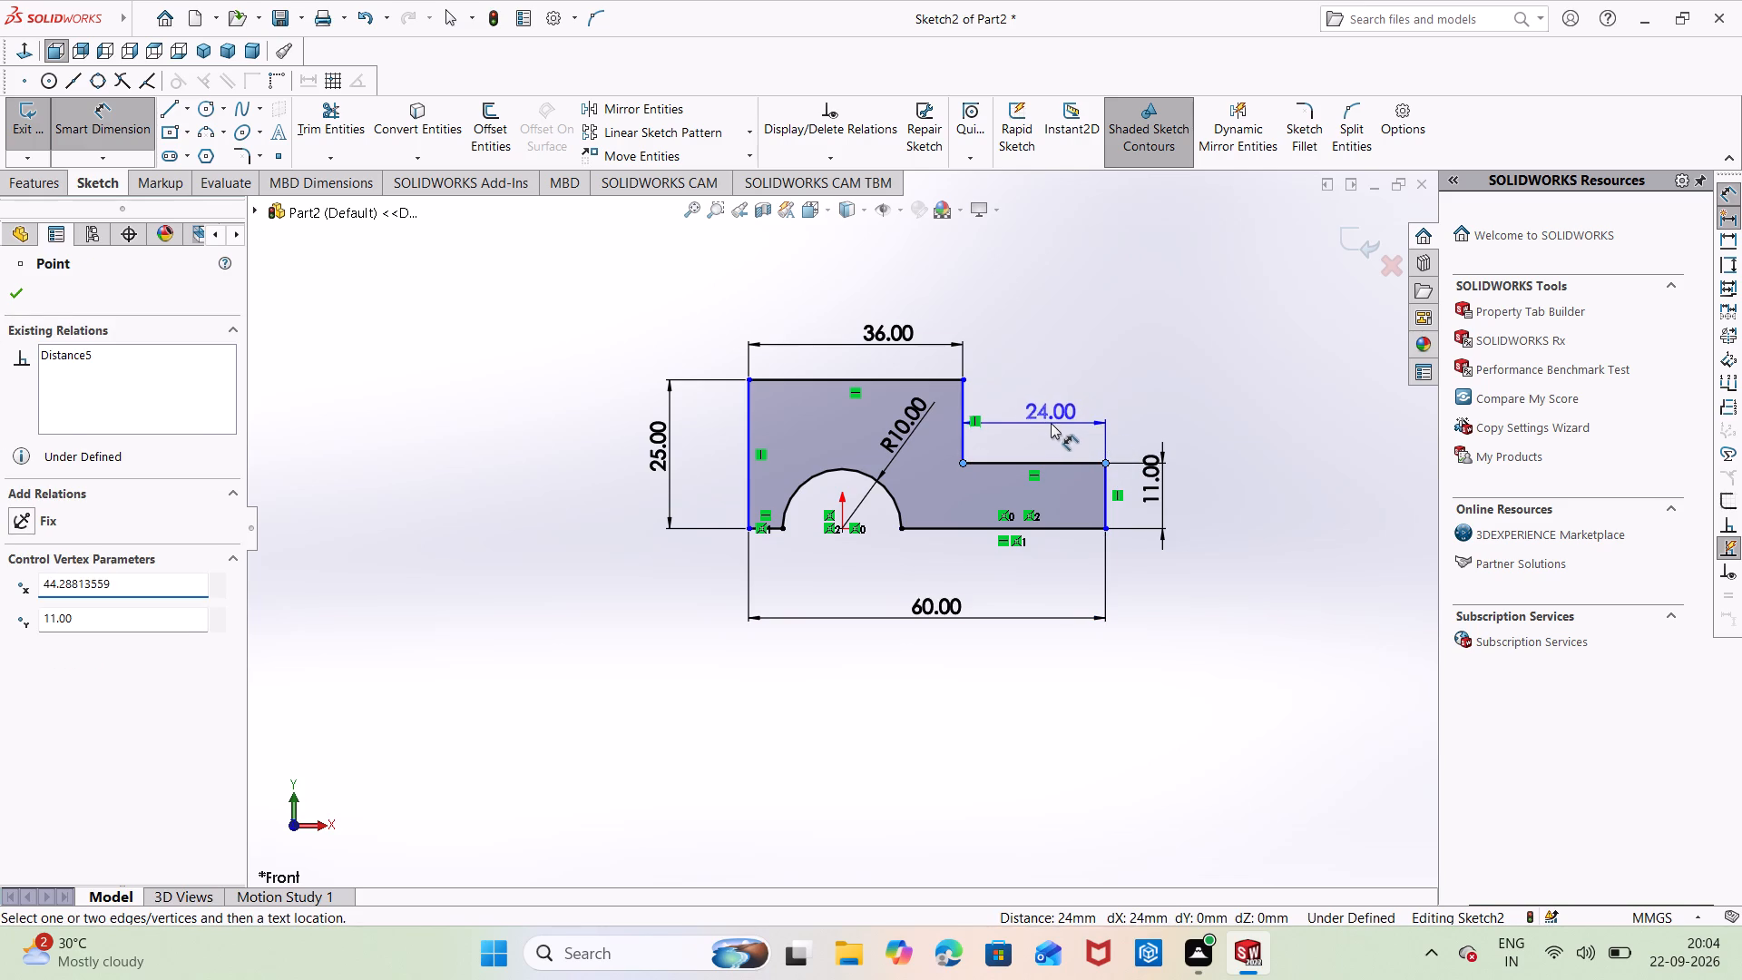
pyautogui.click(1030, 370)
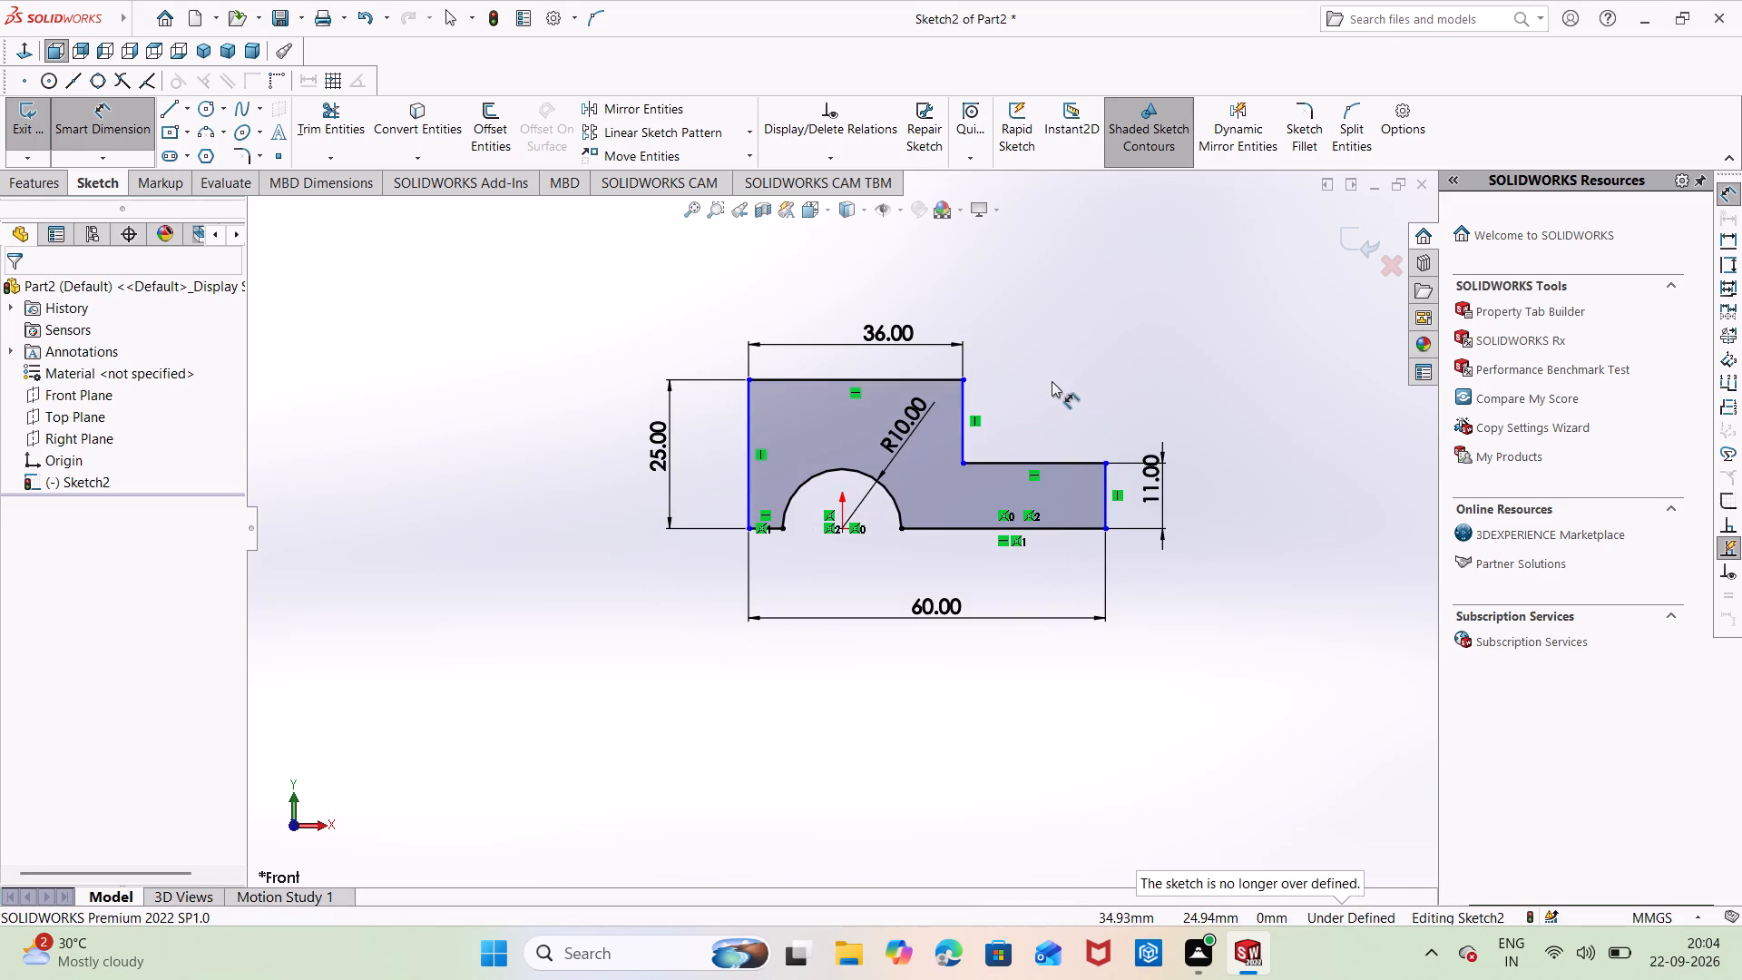
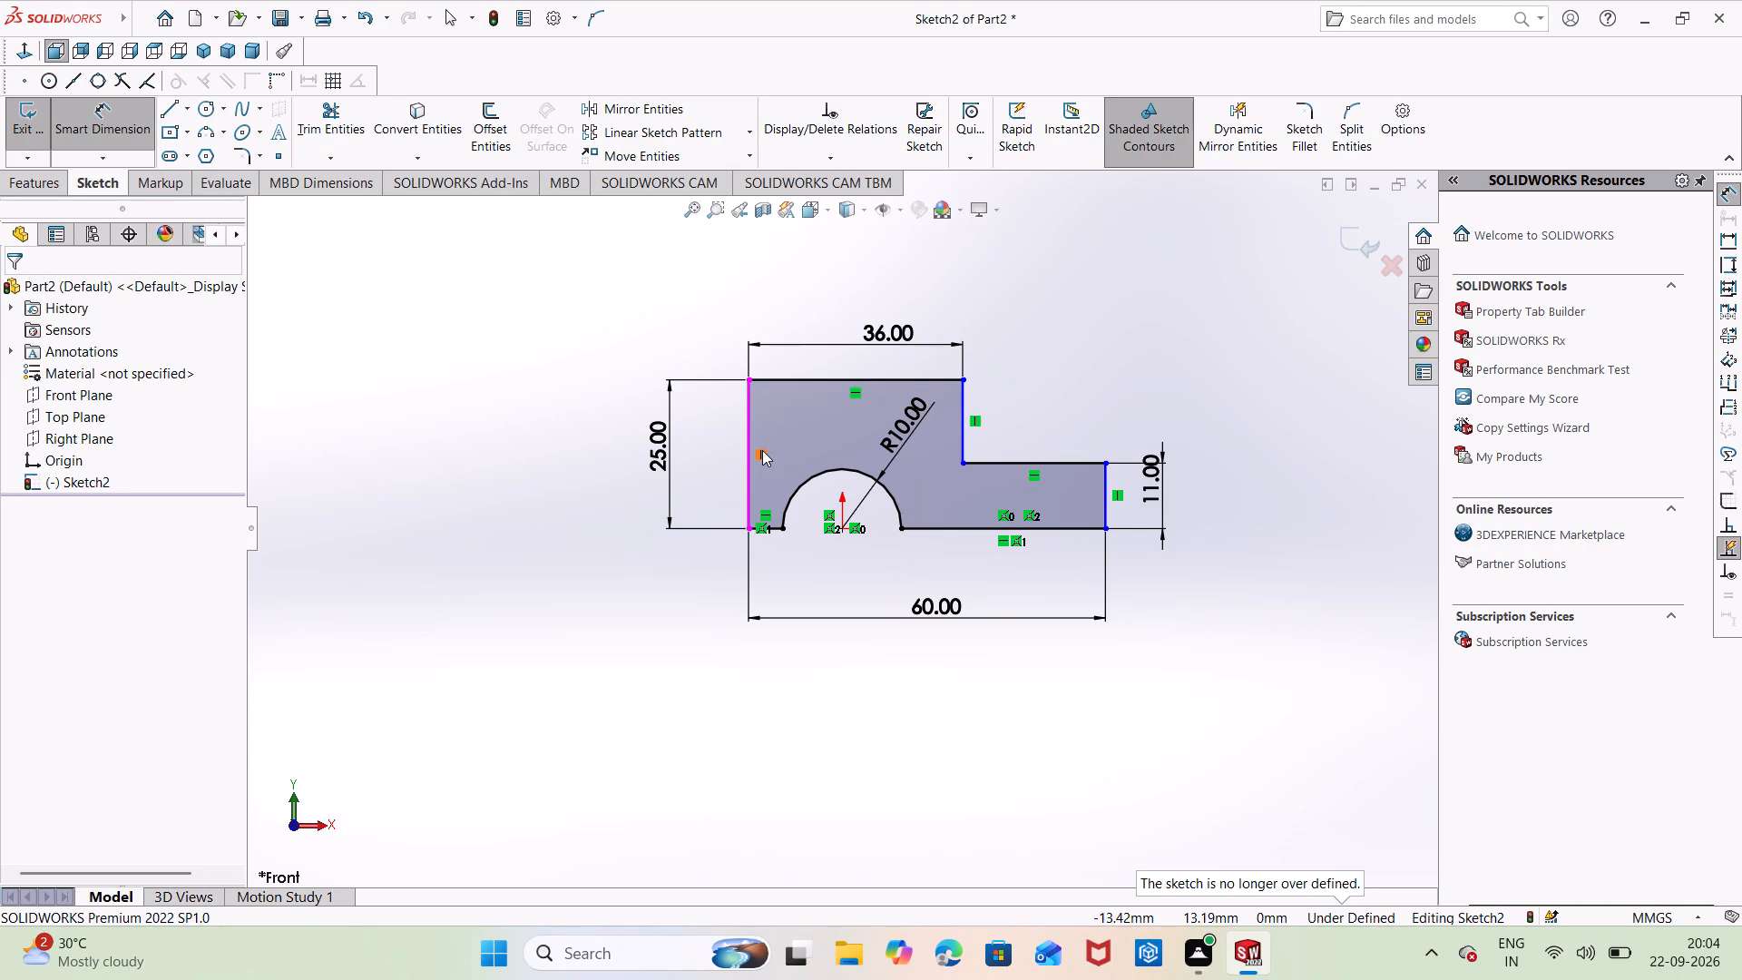
# Dimension the horizontal distance from the profile's lower-left corner to the notch centre at the origin.
pyautogui.click(750, 530)
pyautogui.click(842, 527)
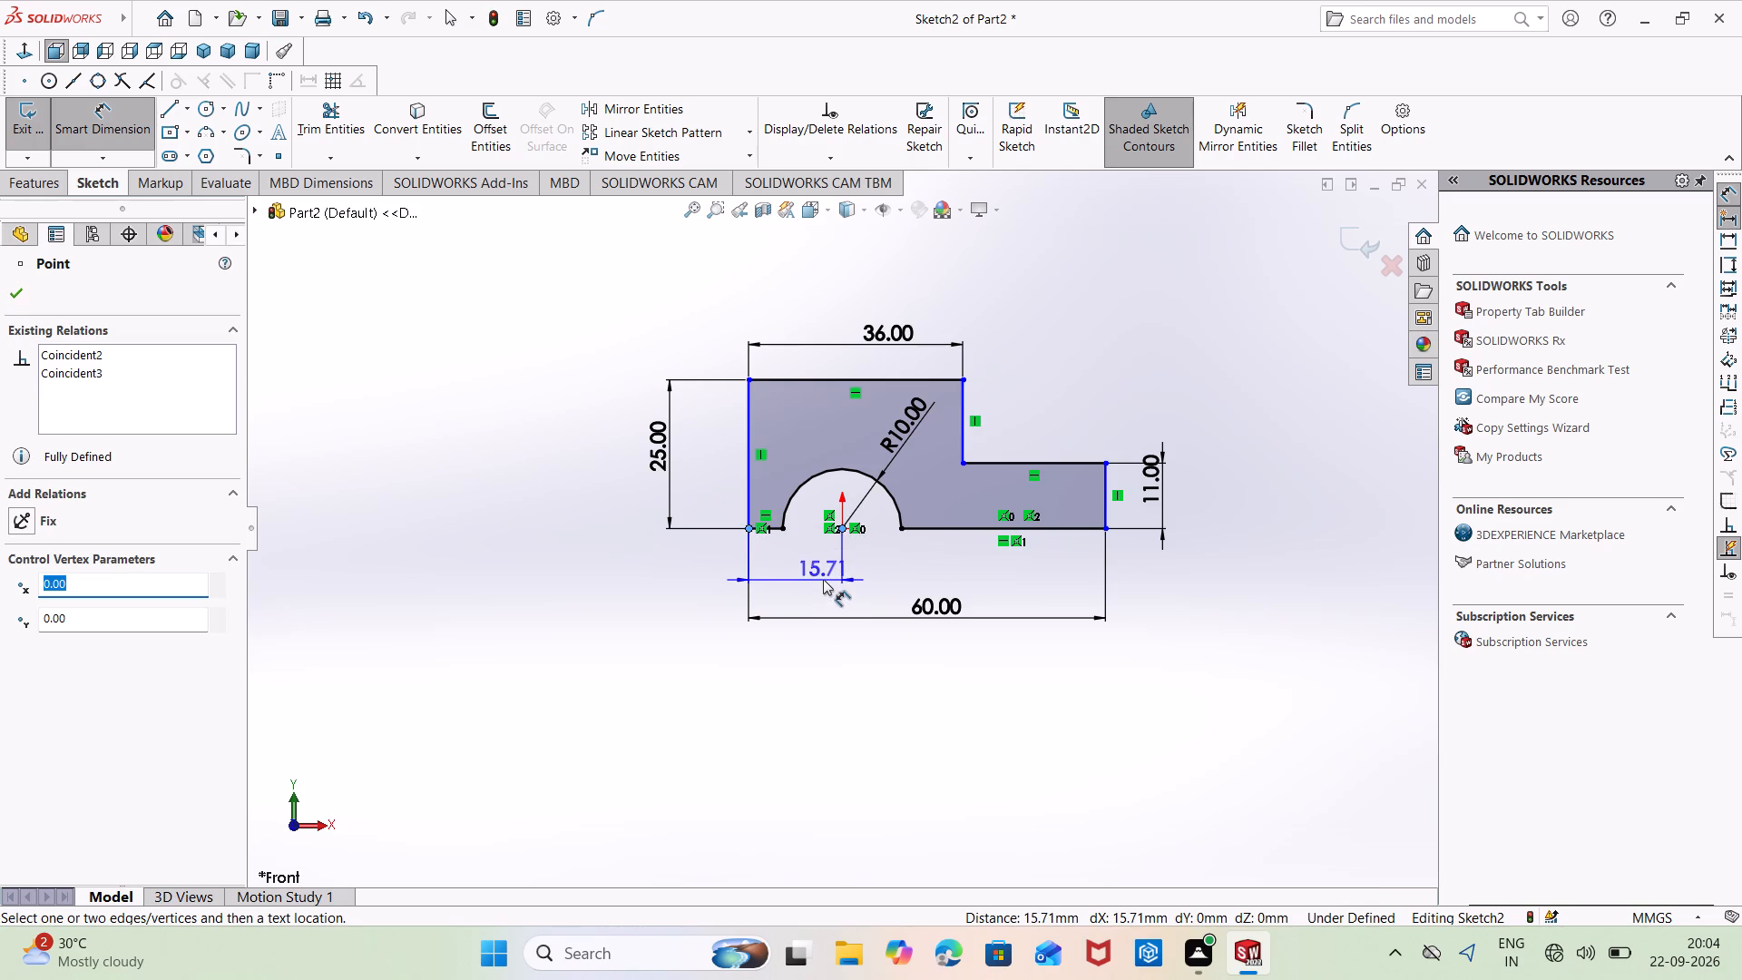
pyautogui.click(823, 579)
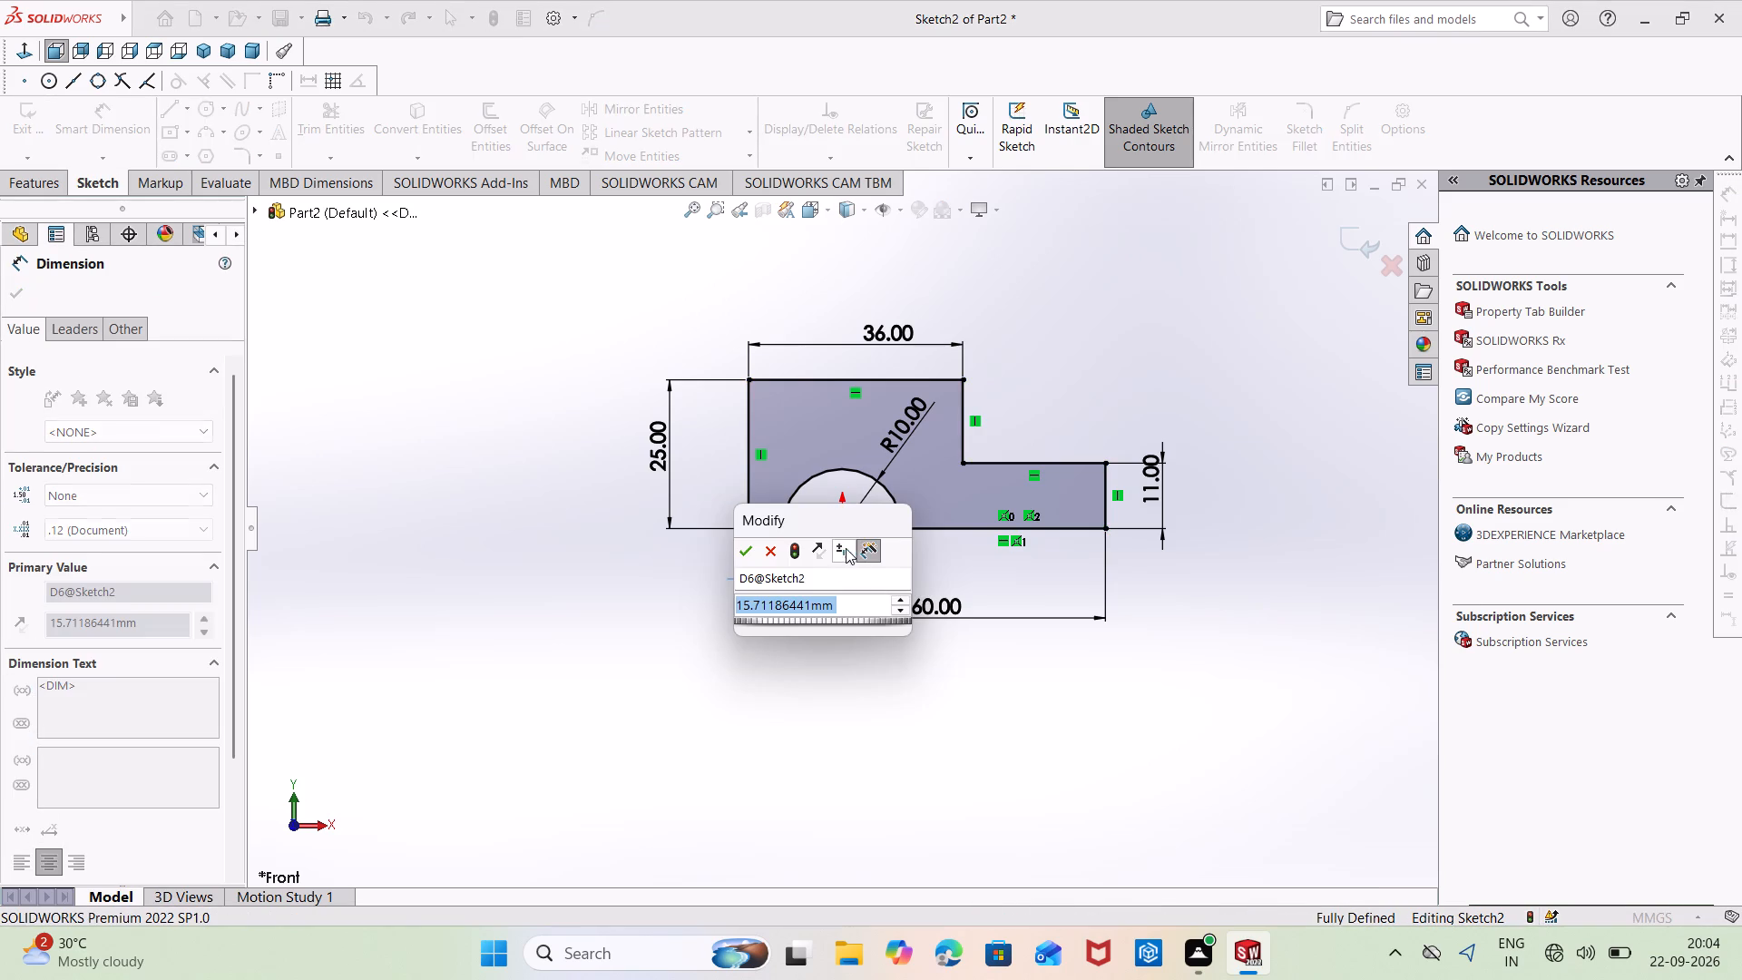
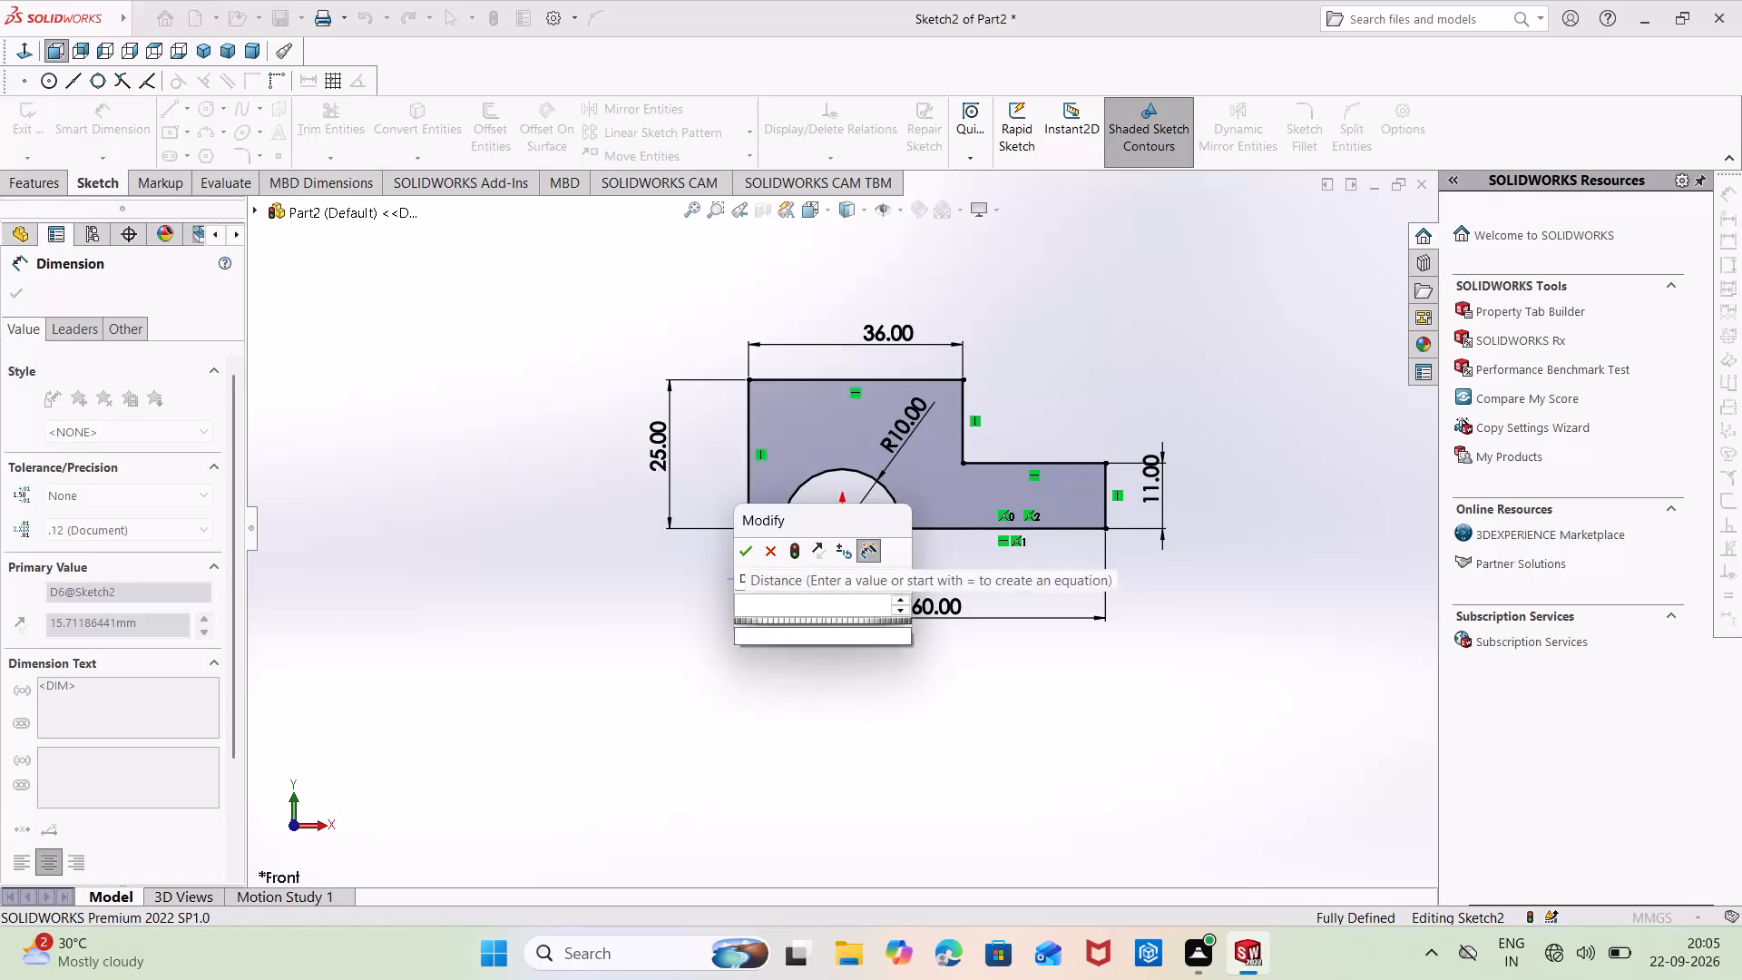
# Set the horizontal distance from the profile's lower-left corner to the notch centre to 15 mm.
pyautogui.press('Return')
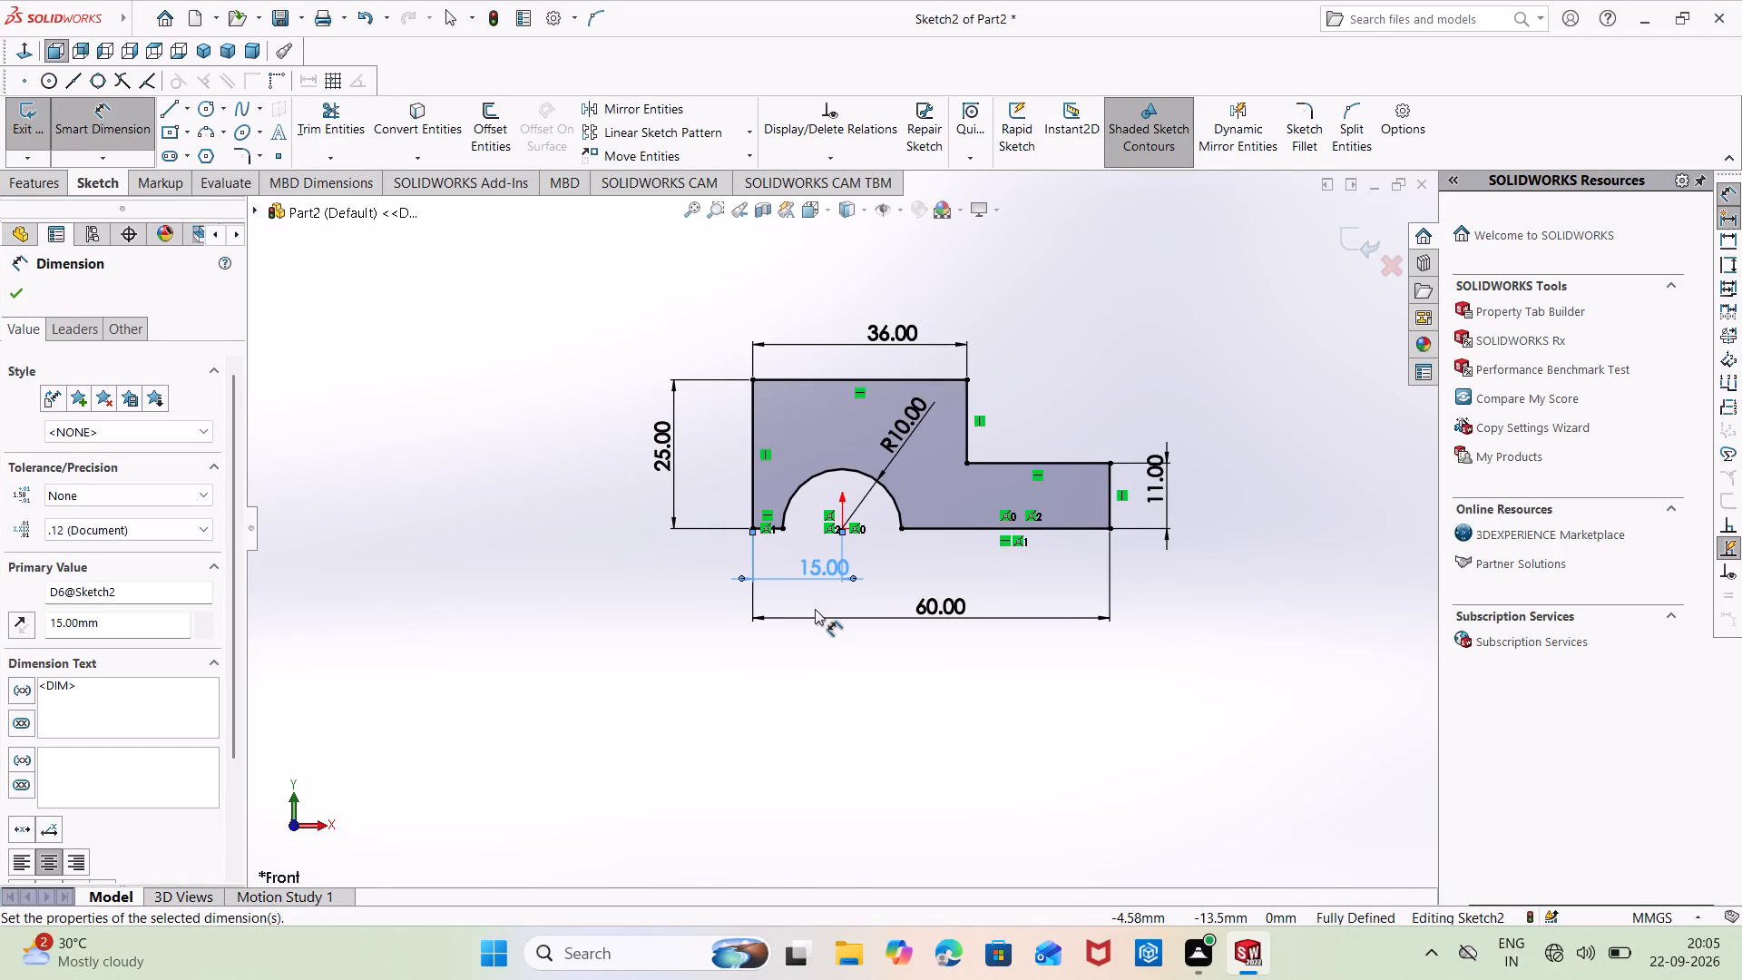
pyautogui.click(662, 270)
# Extrude the stepped profile as a boss with the Mid Plane condition and a 34 mm depth.
pyautogui.click(46, 181)
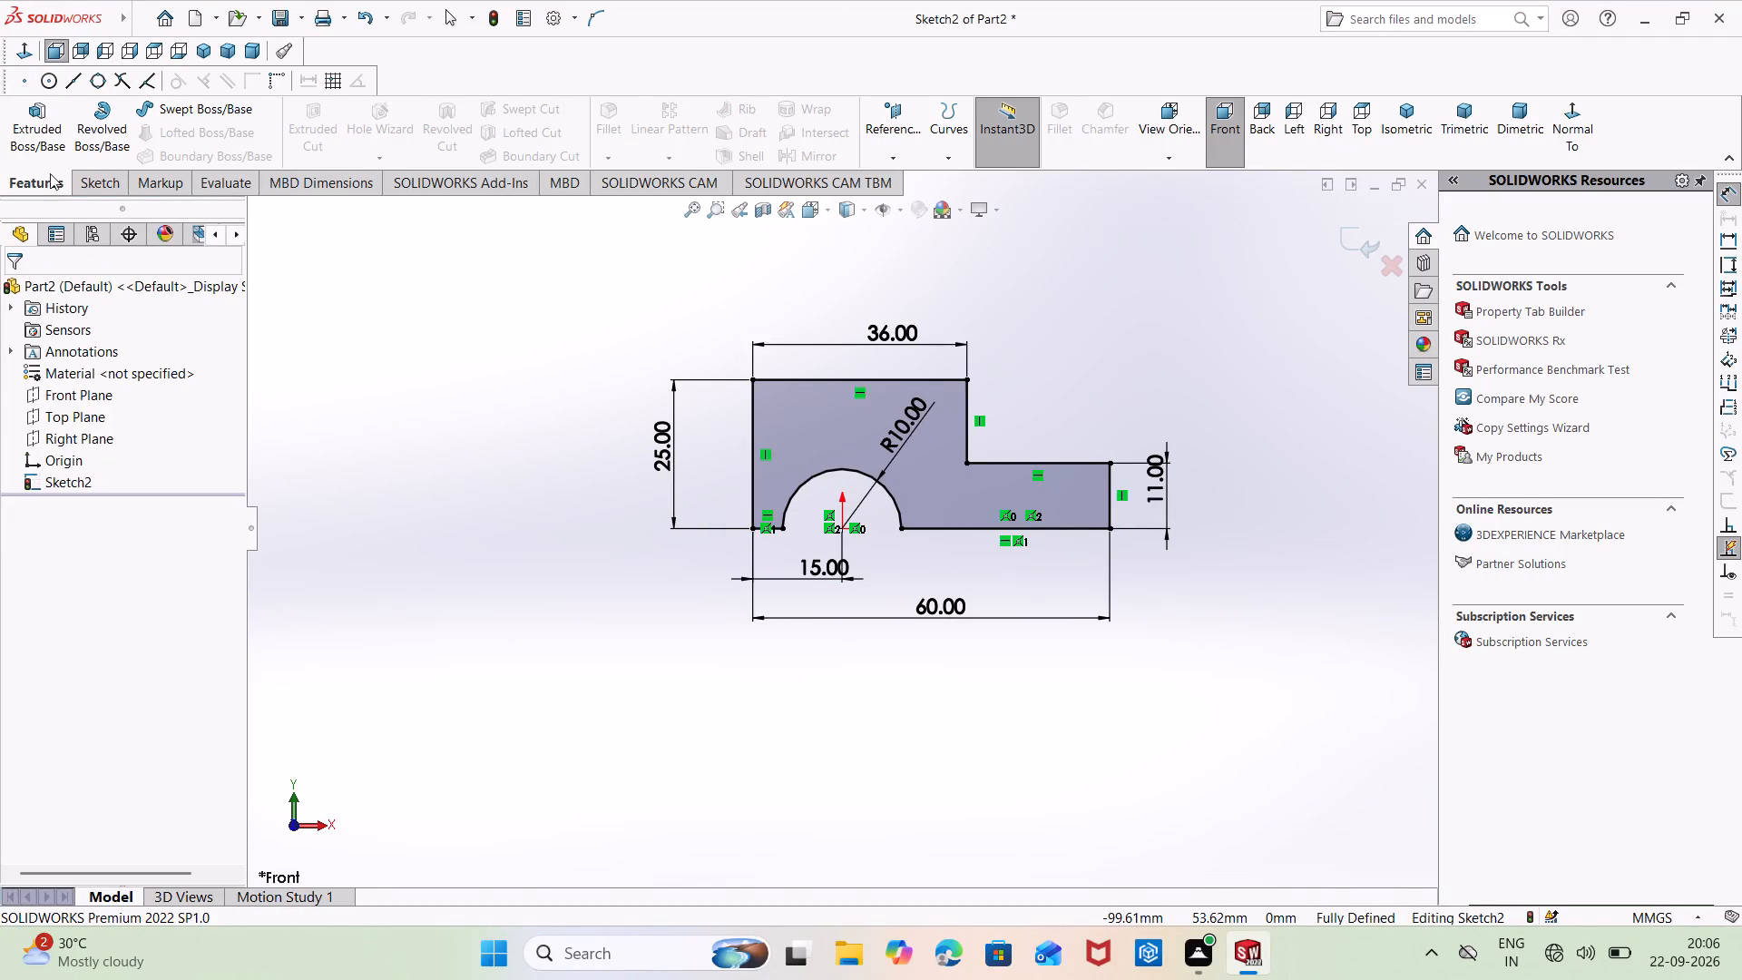
pyautogui.click(40, 107)
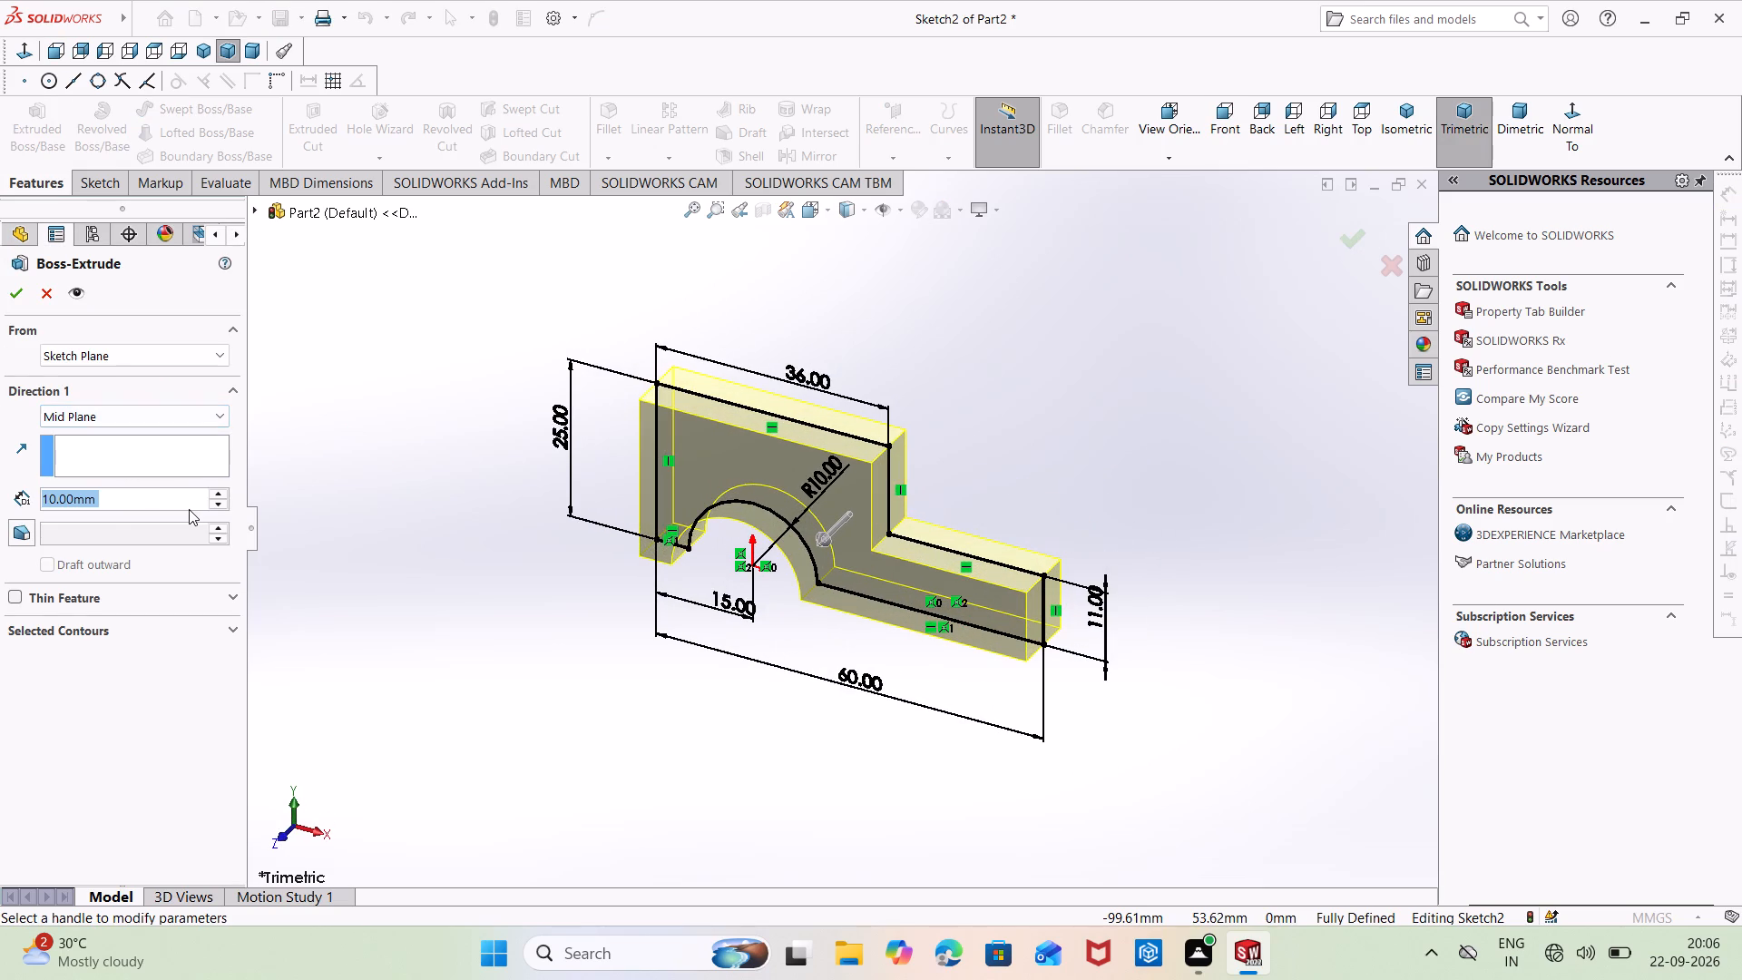
pyautogui.press('BackSpace')
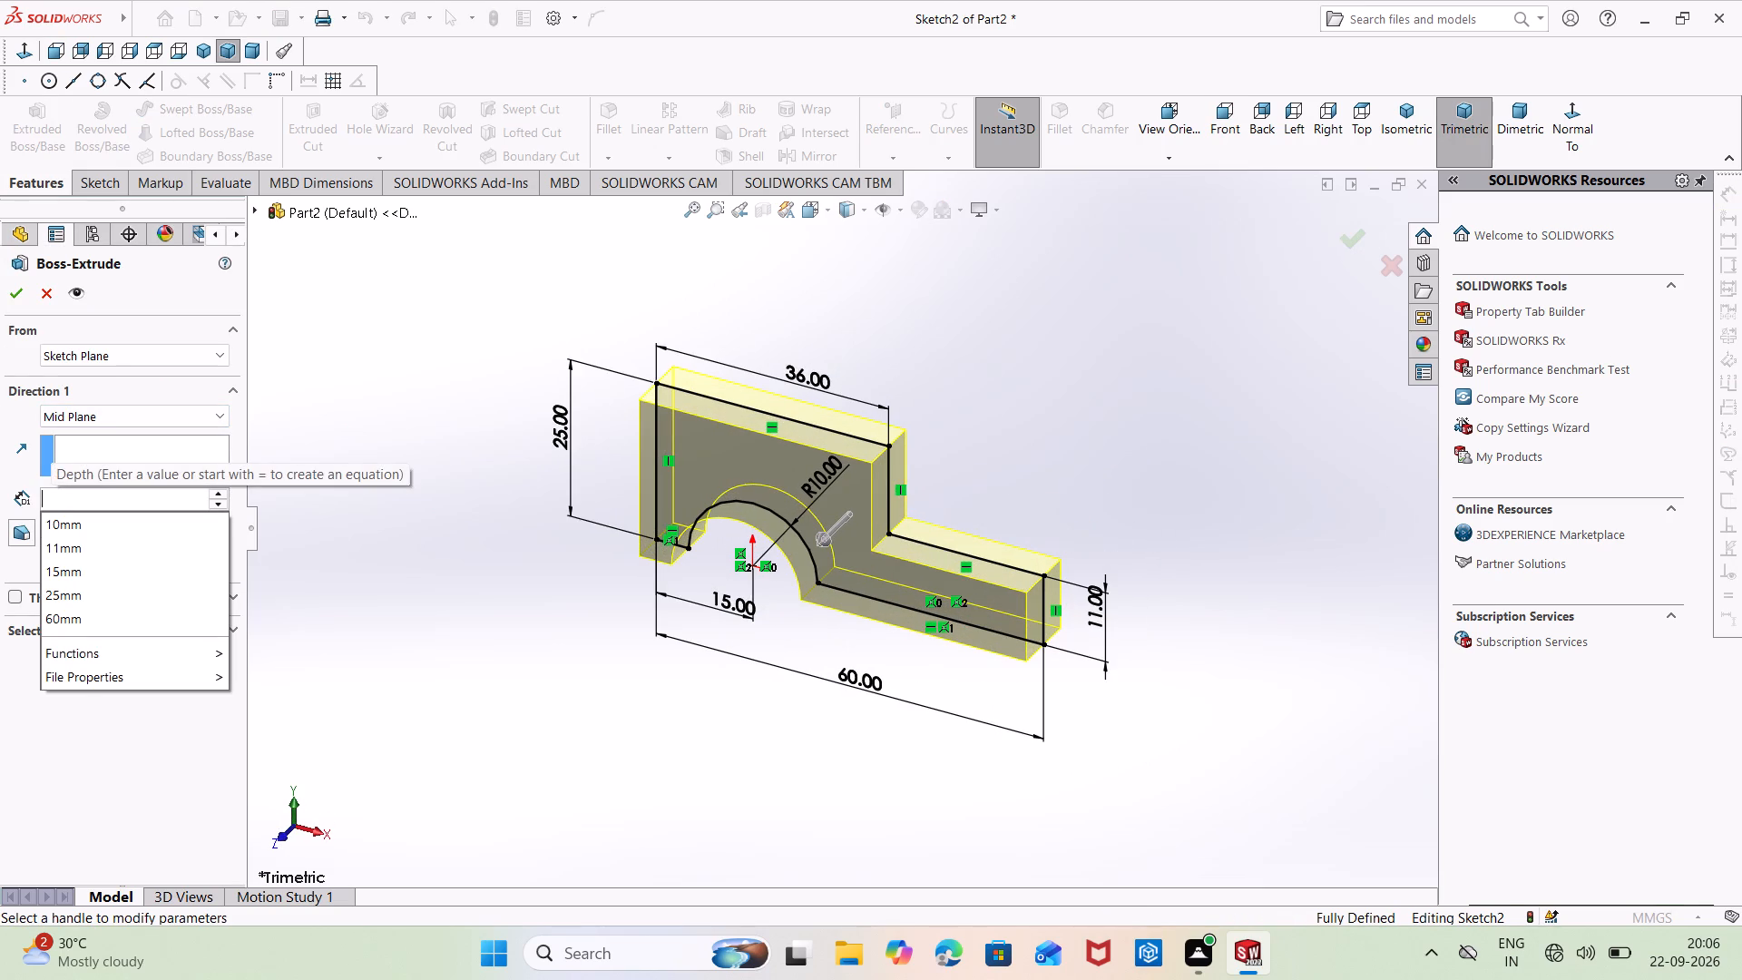
pyautogui.press('3')
pyautogui.press('4')
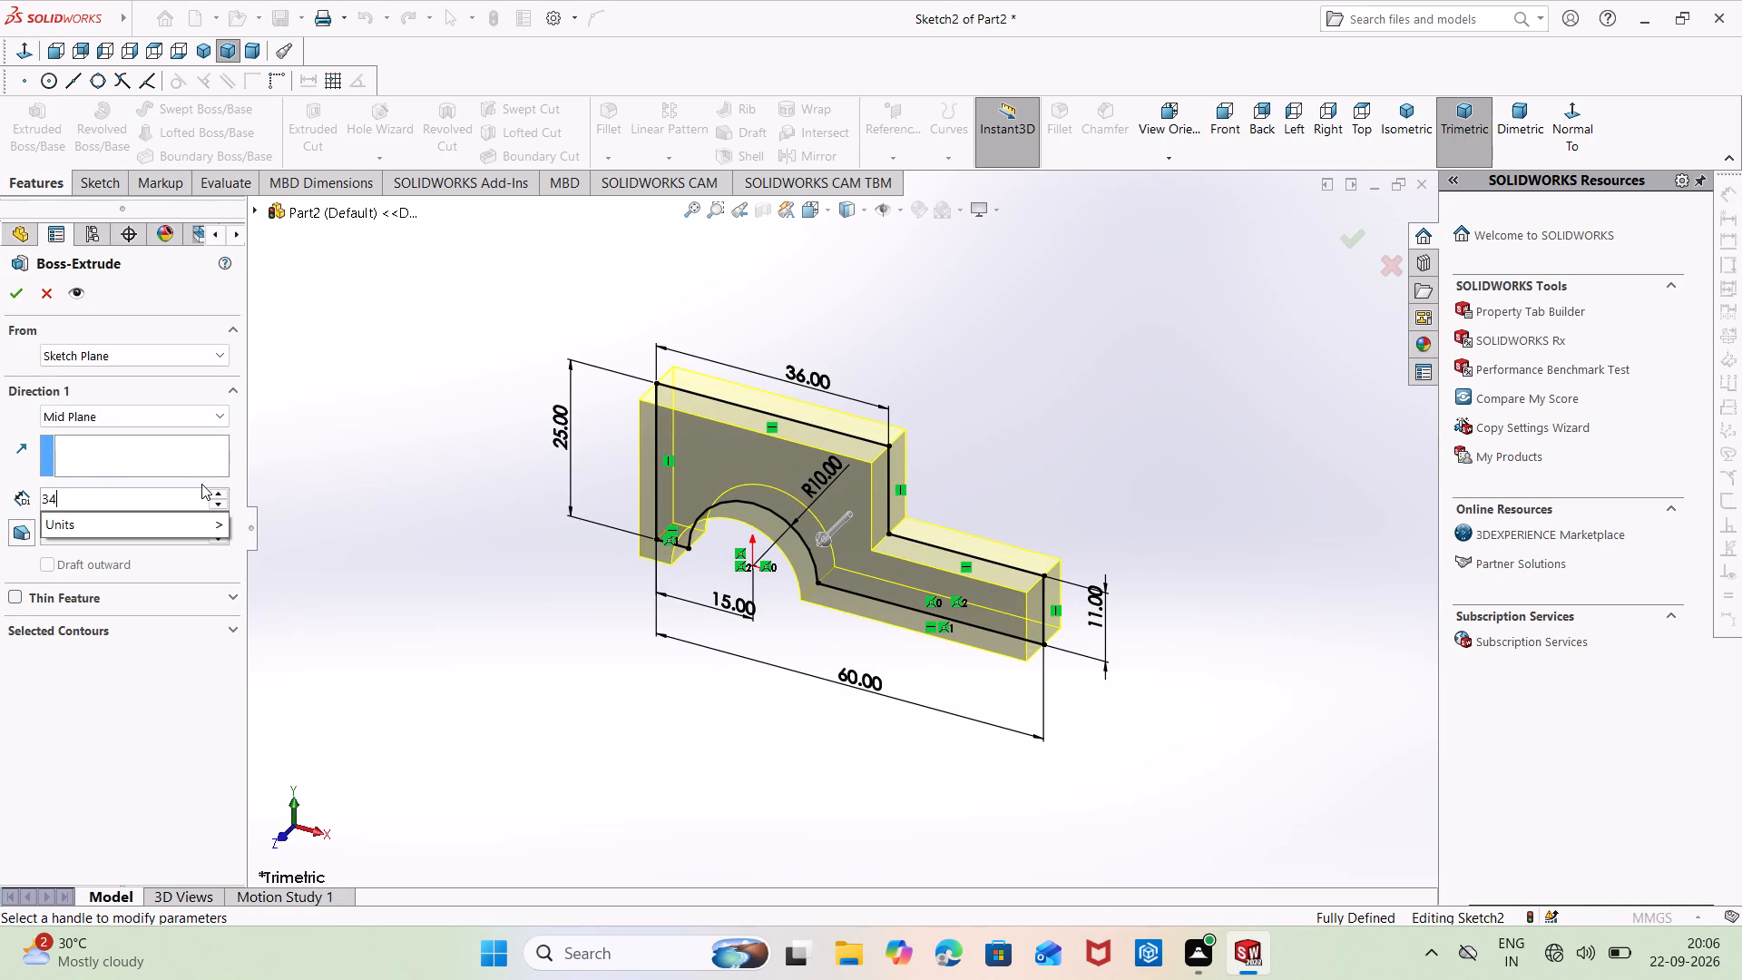
pyautogui.press('BackSpace')
pyautogui.press('4')
pyautogui.press('Return')
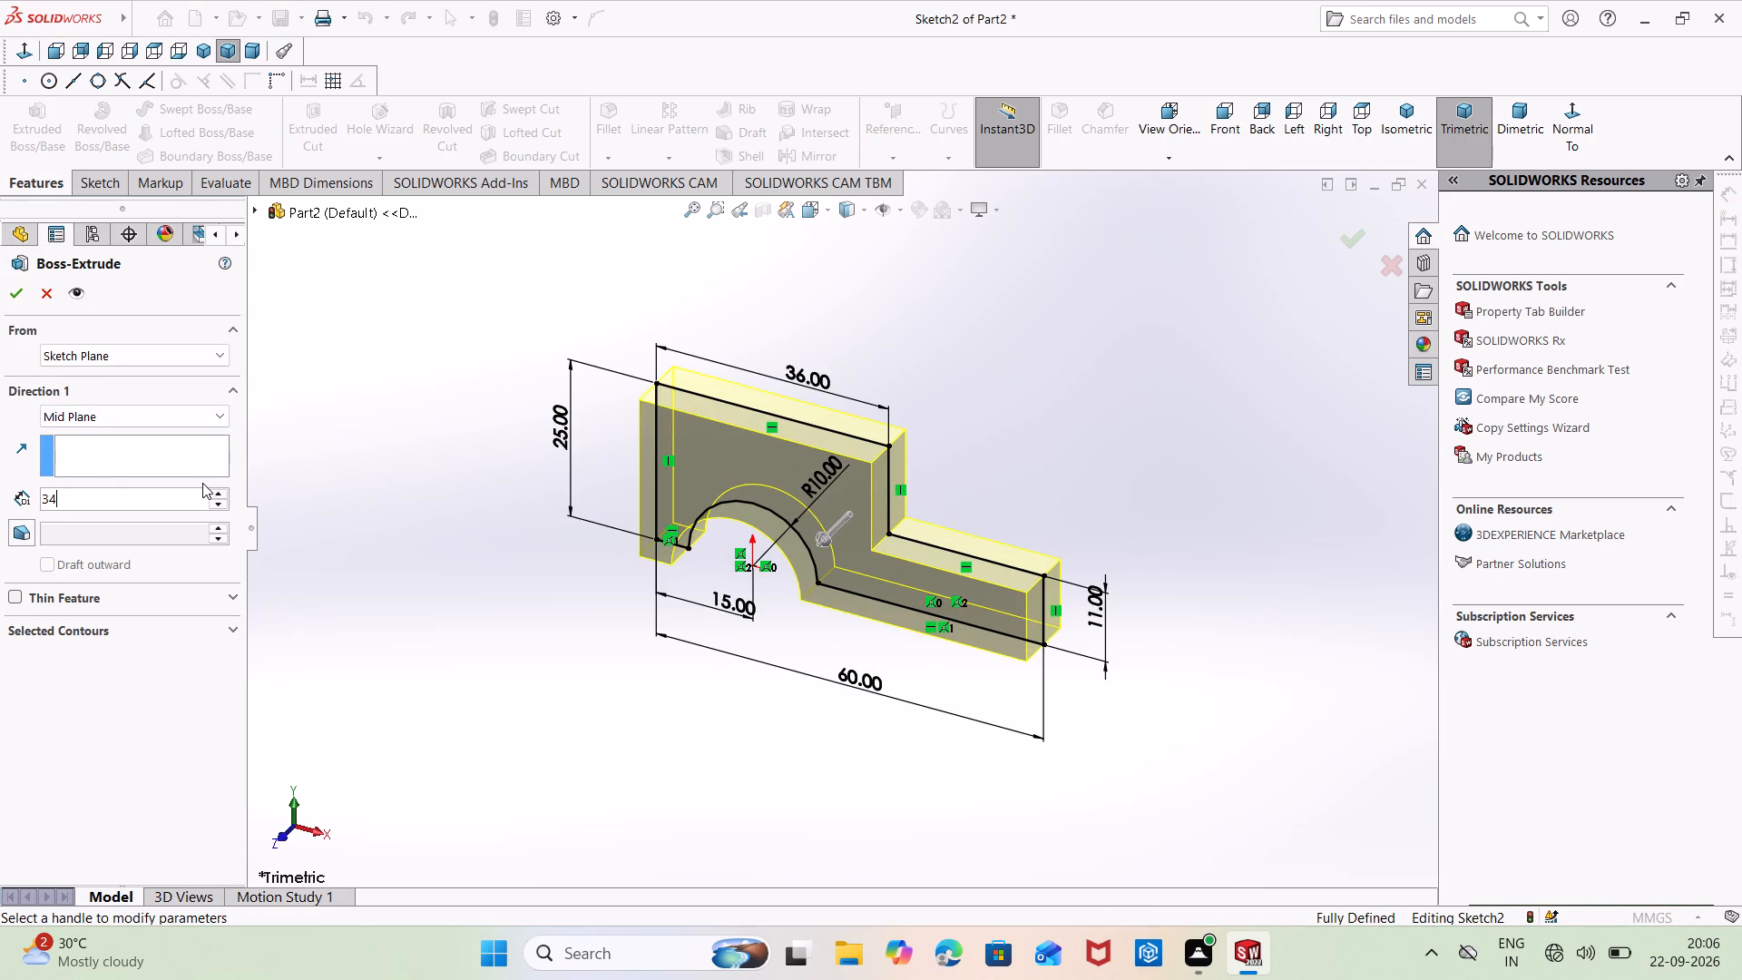
pyautogui.click(14, 289)
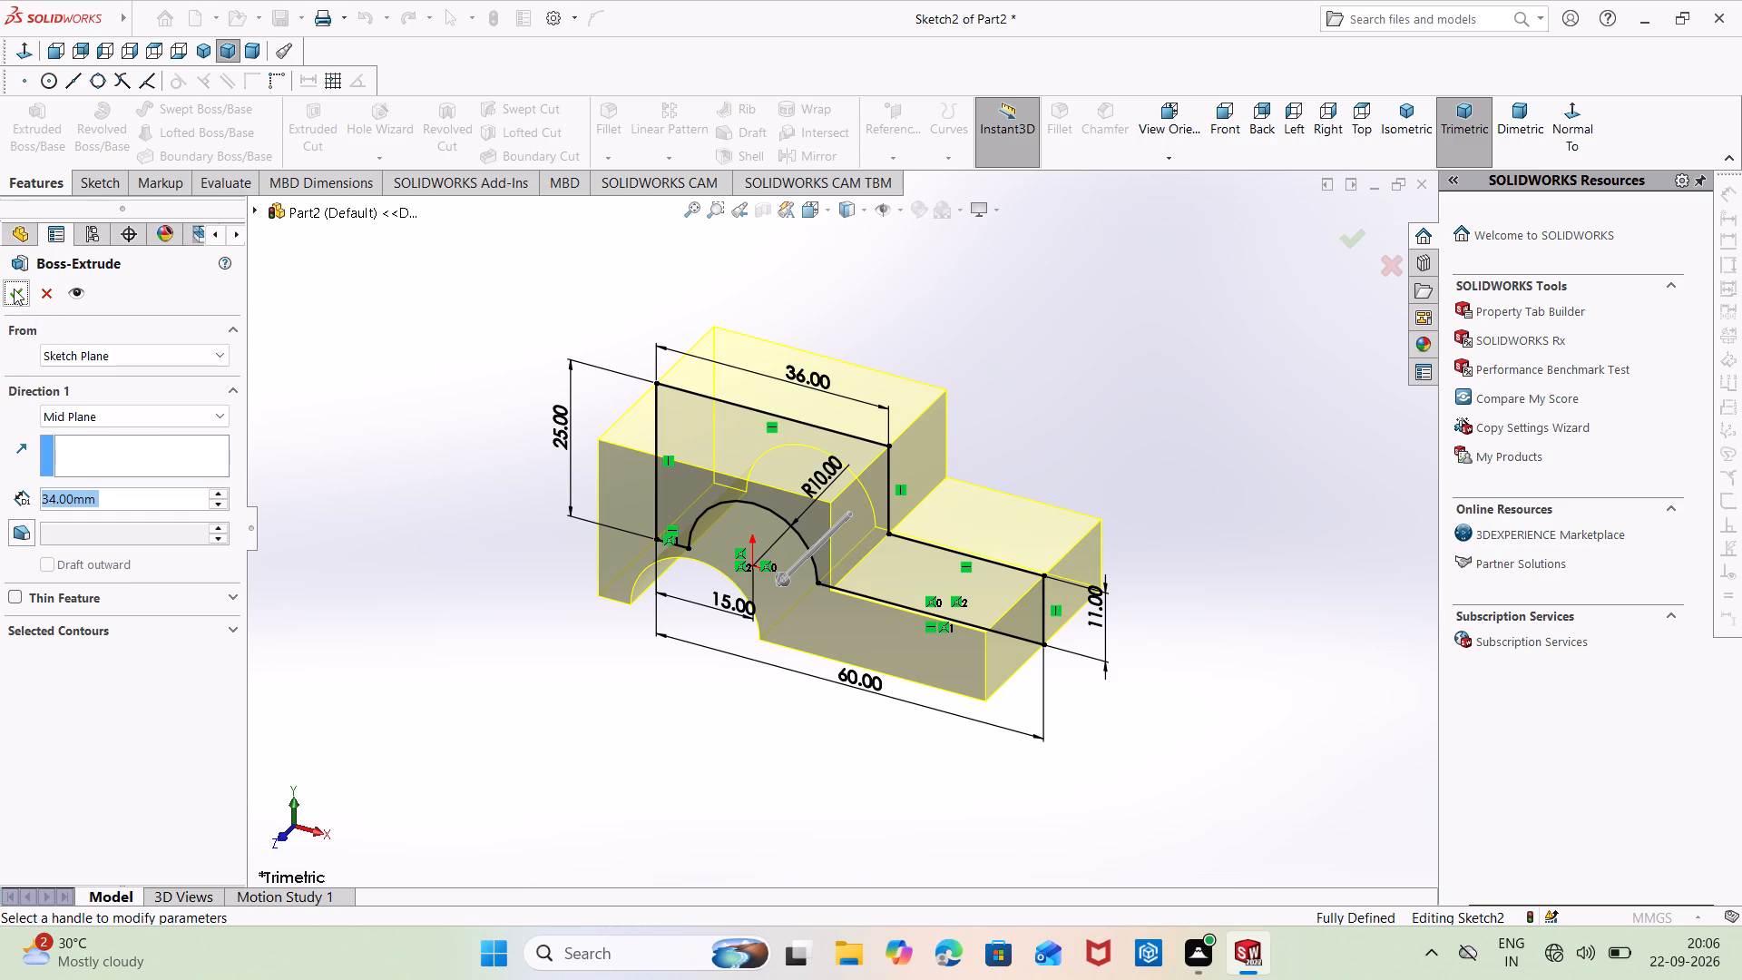
pyautogui.click(334, 269)
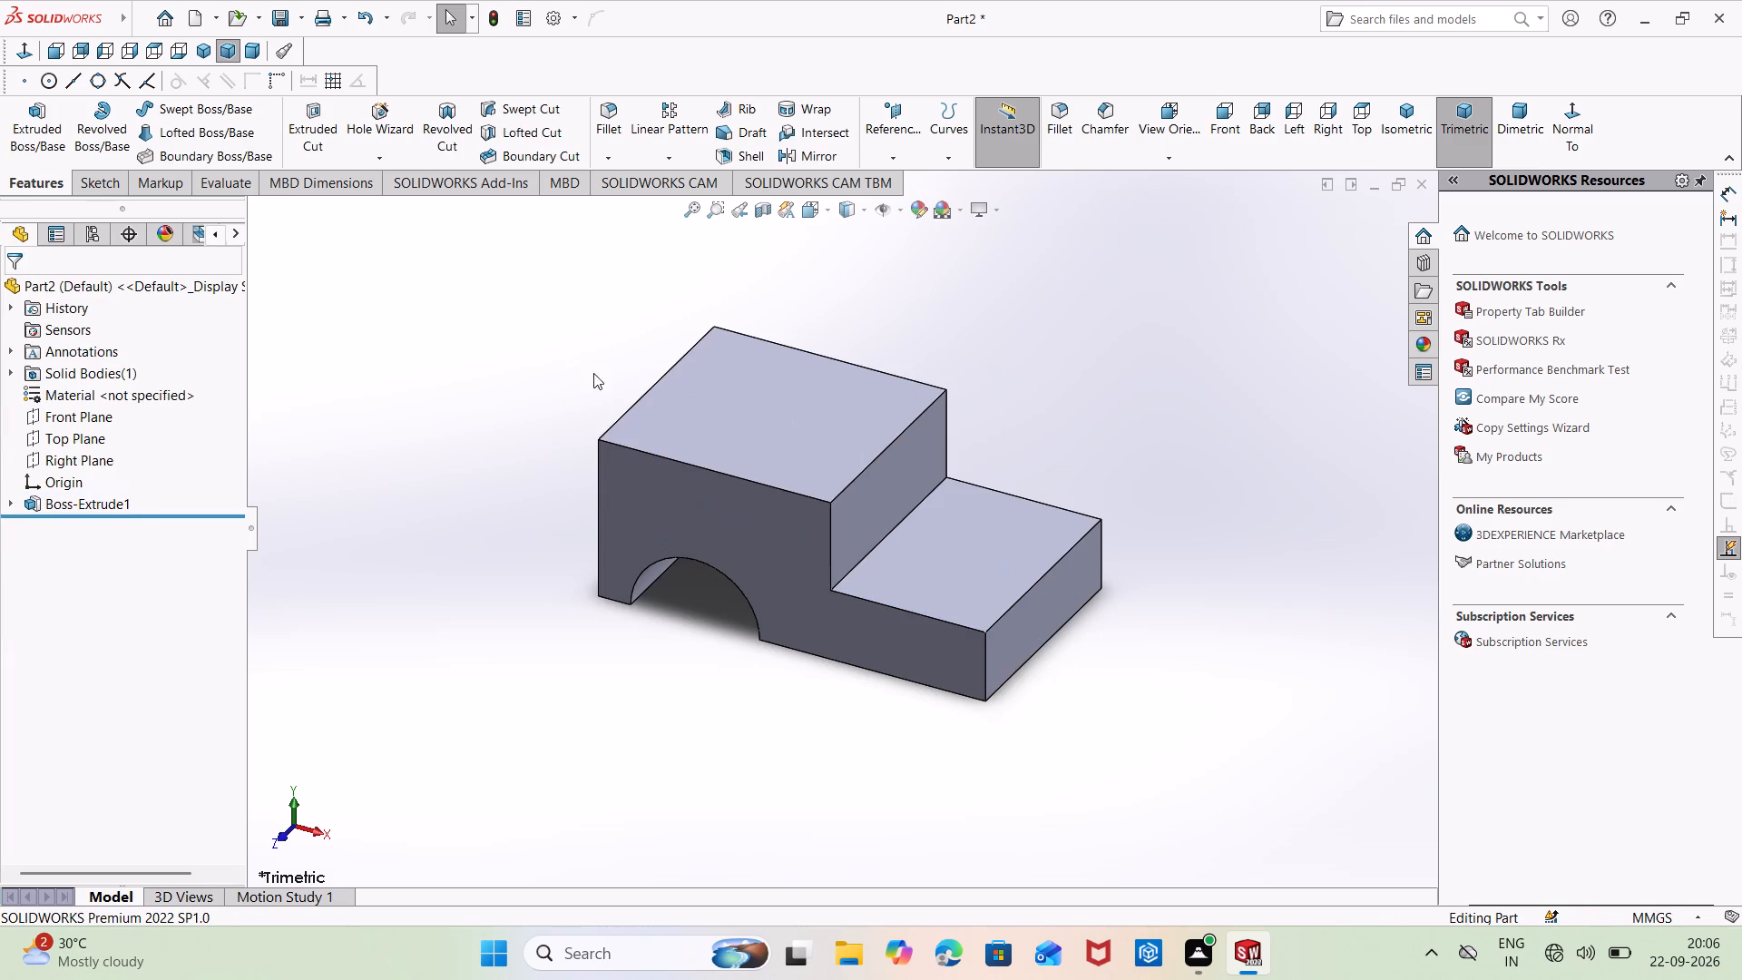
# On the lower step's top face, sketch a closed rectangle of lines against the outer end edge, about 9.4 mm by 11.8 mm.
pyautogui.rightClick(1006, 563)
pyautogui.click(1042, 523)
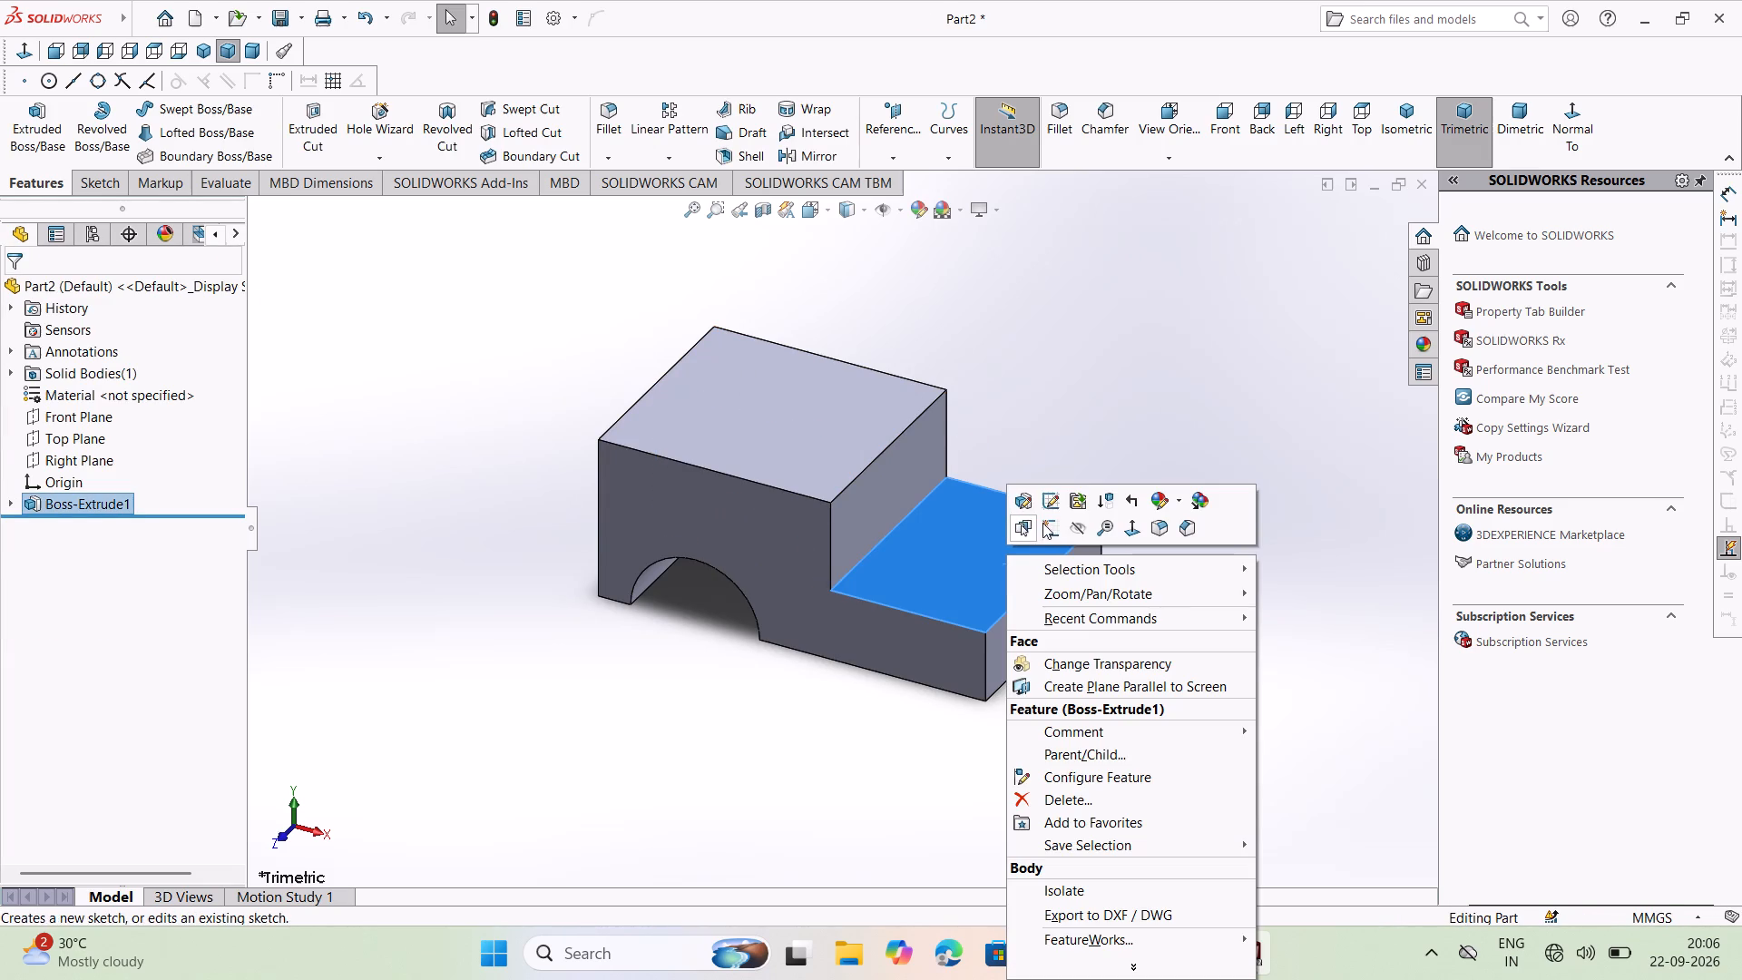
pyautogui.click(1108, 261)
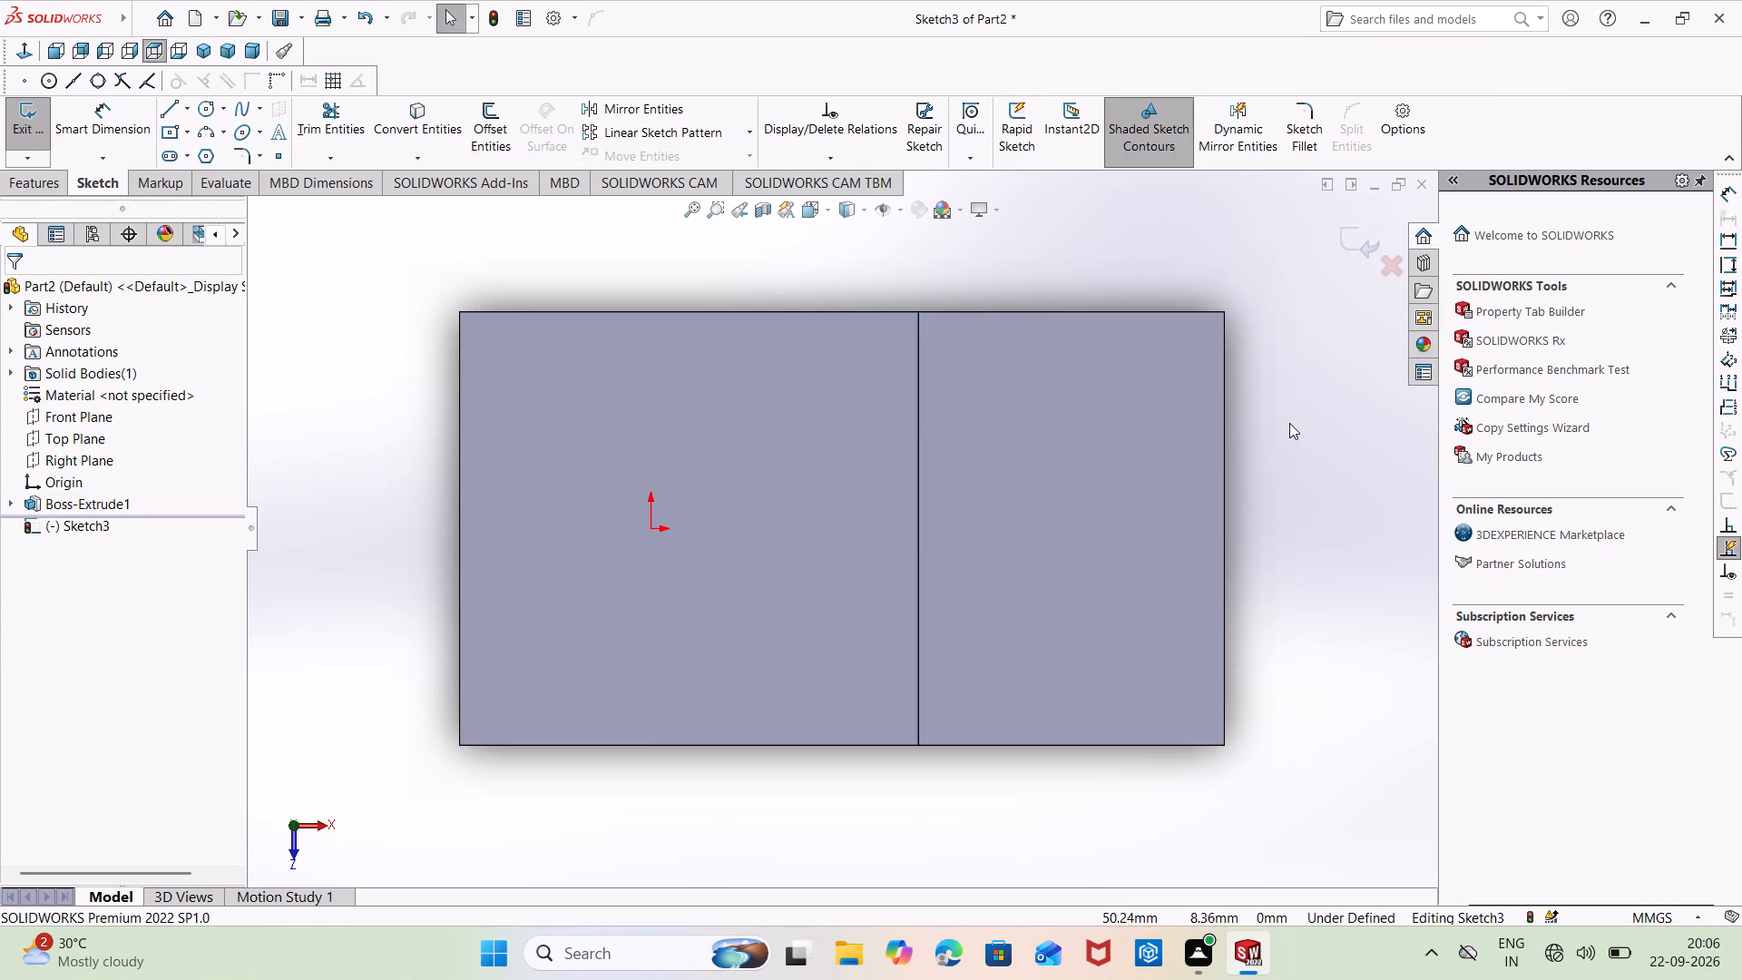
pyautogui.moveTo(1296, 444); pyautogui.dragTo(1244, 409, button='right')
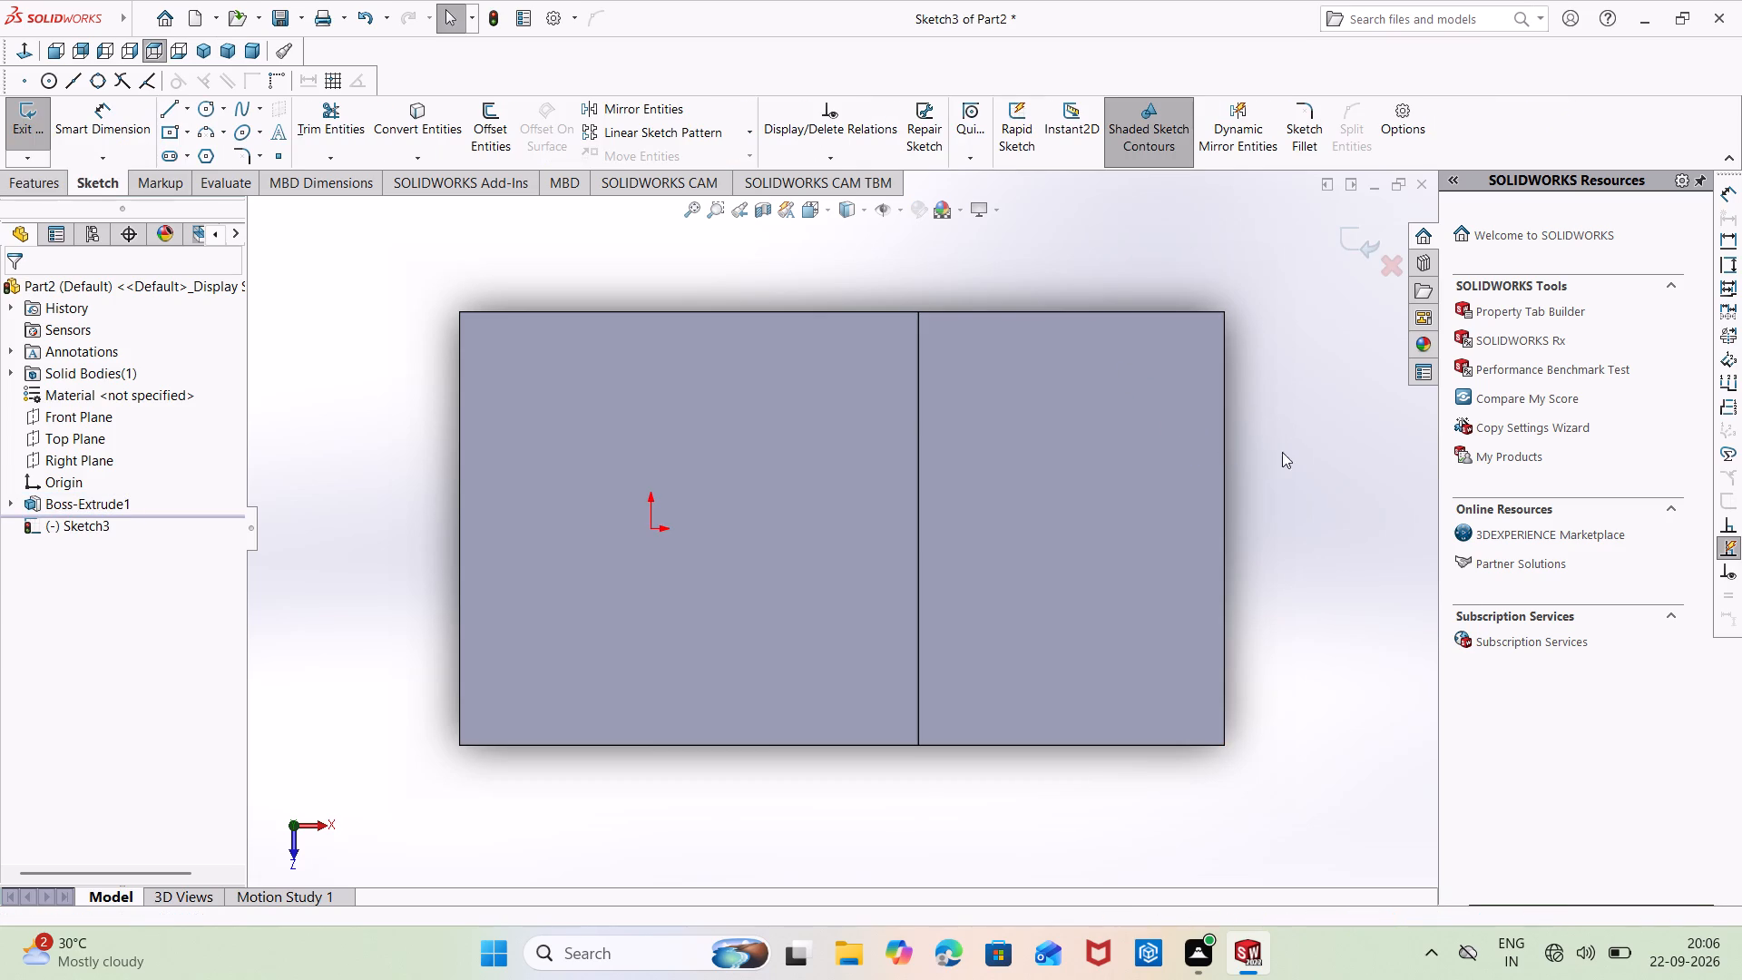
pyautogui.moveTo(1301, 445); pyautogui.dragTo(1188, 430, button='right')
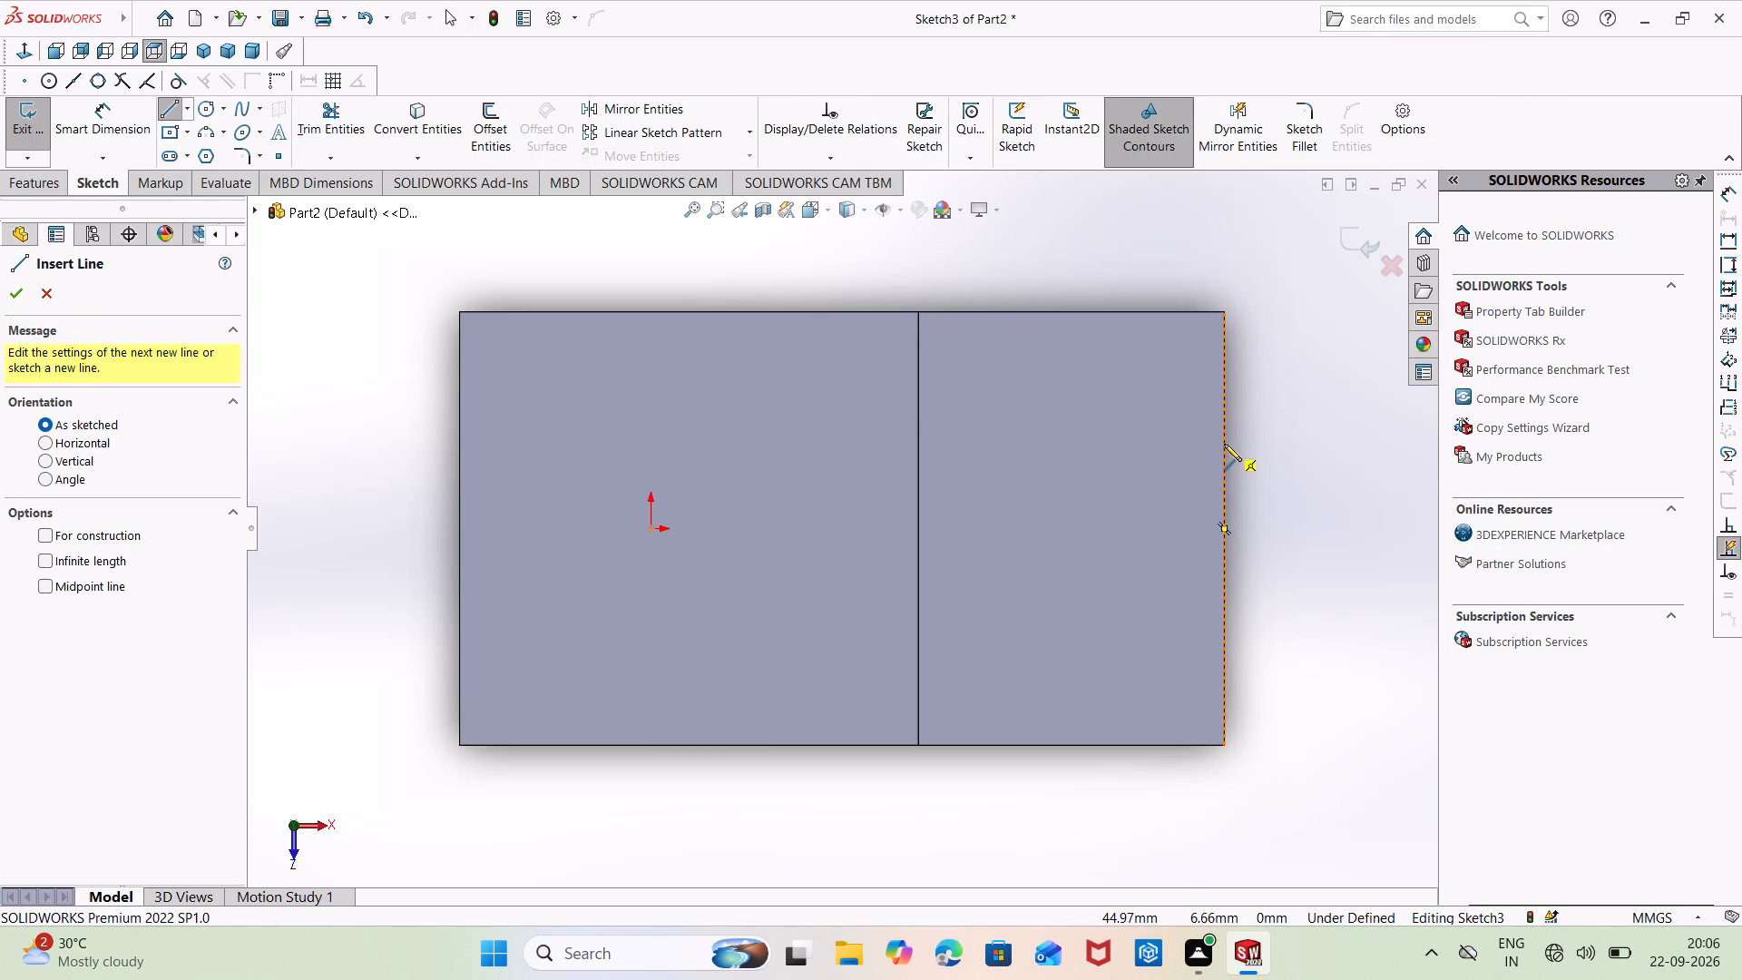
pyautogui.click(1224, 450)
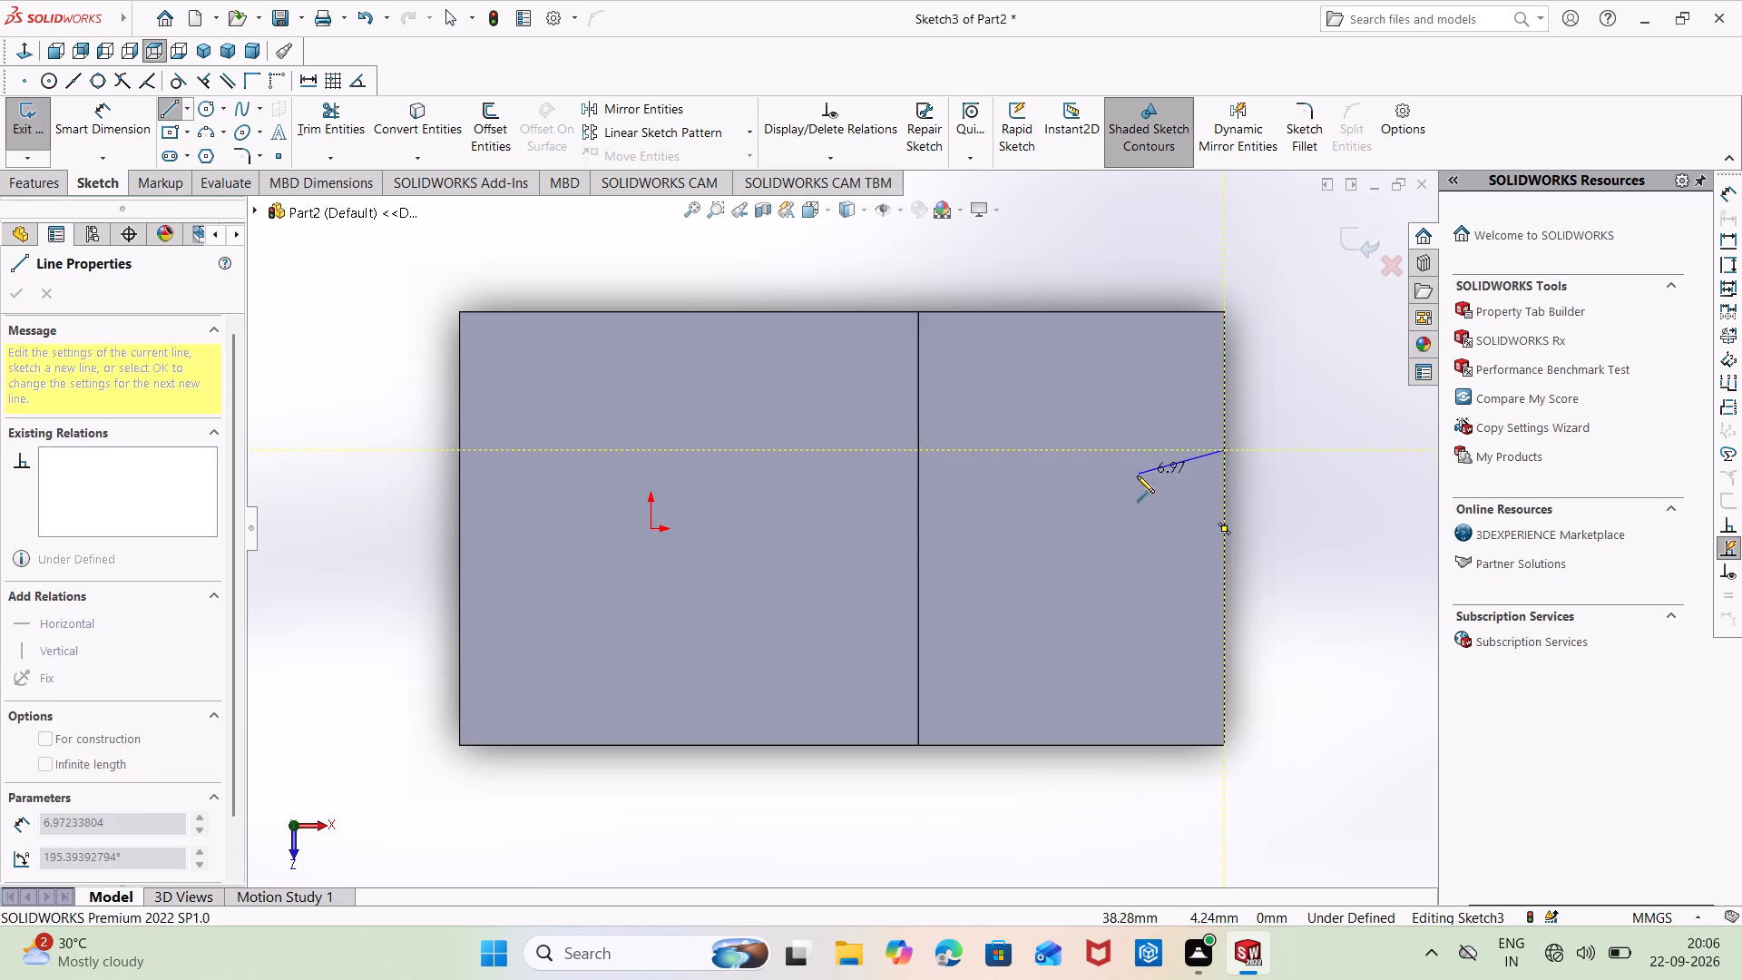
pyautogui.click(1105, 450)
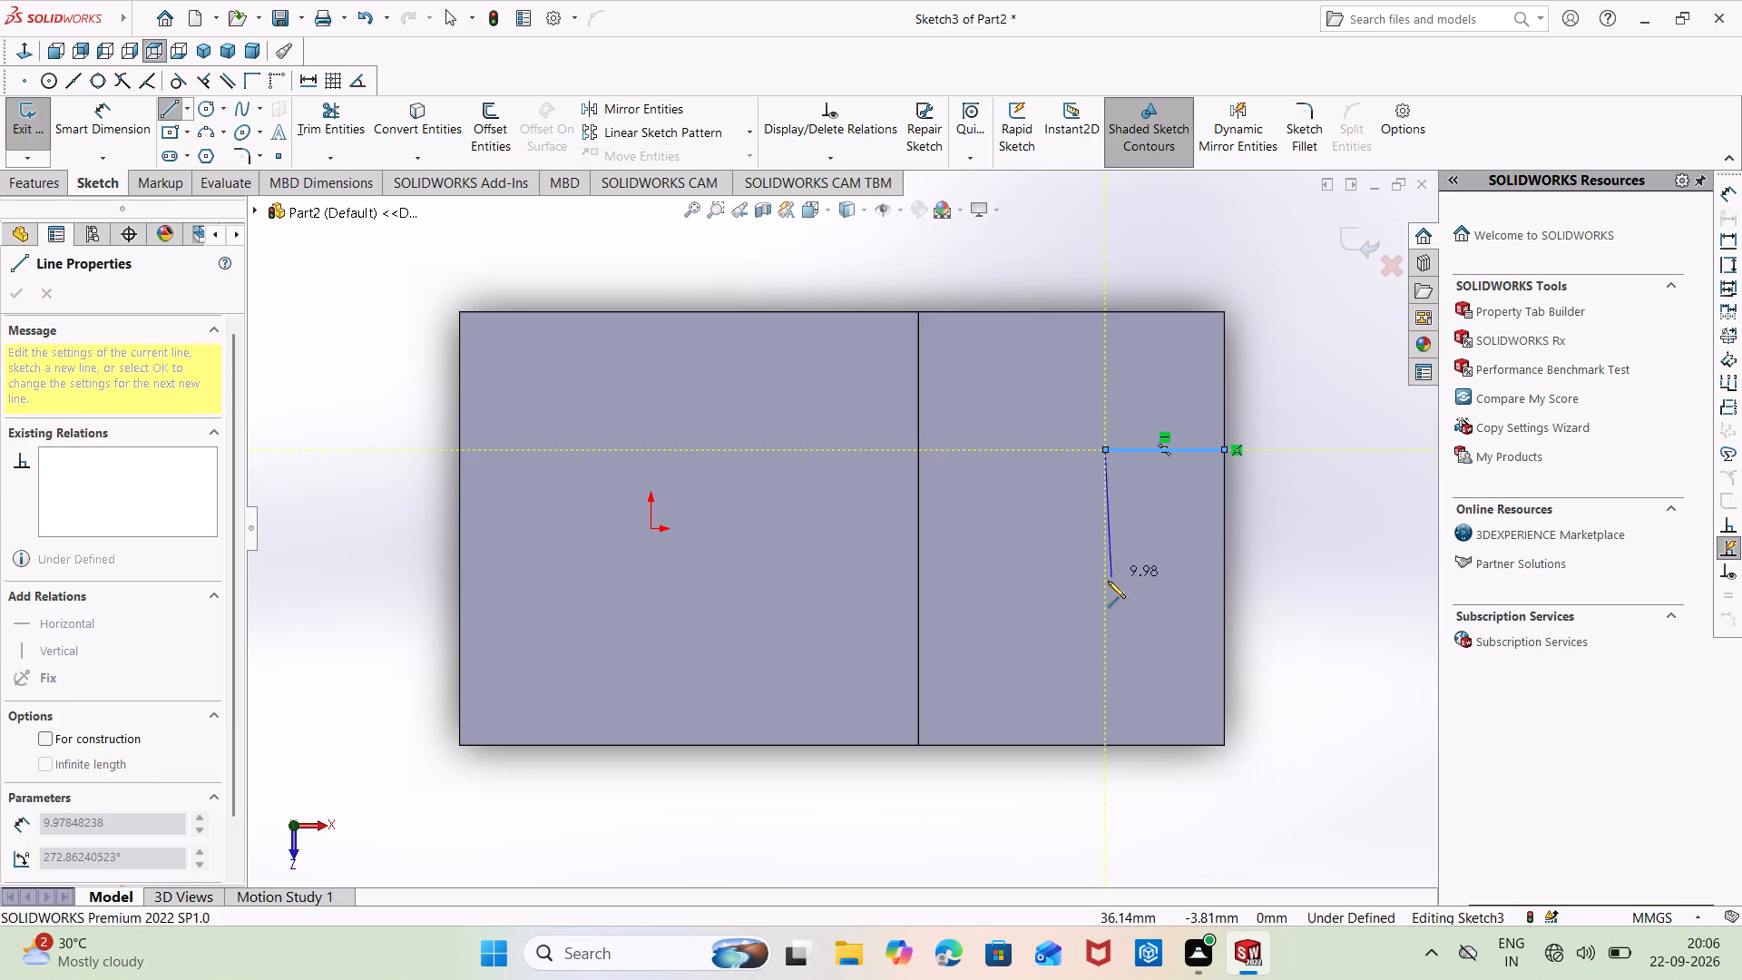
pyautogui.click(1104, 601)
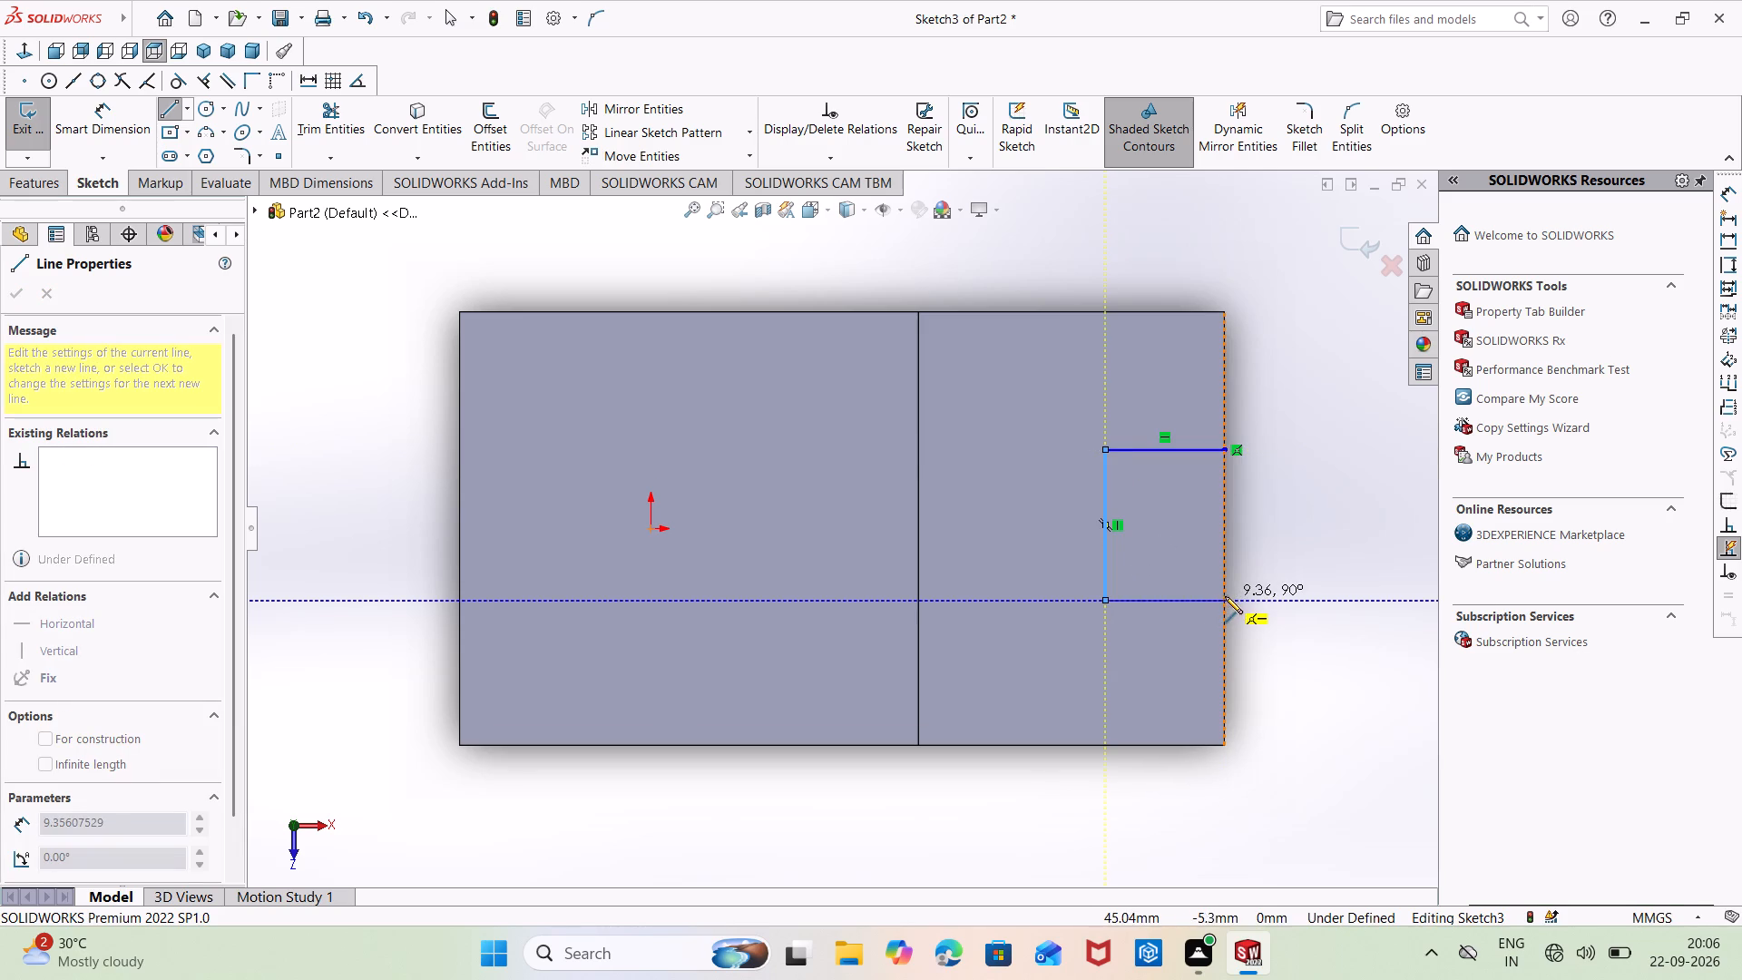
pyautogui.click(1225, 596)
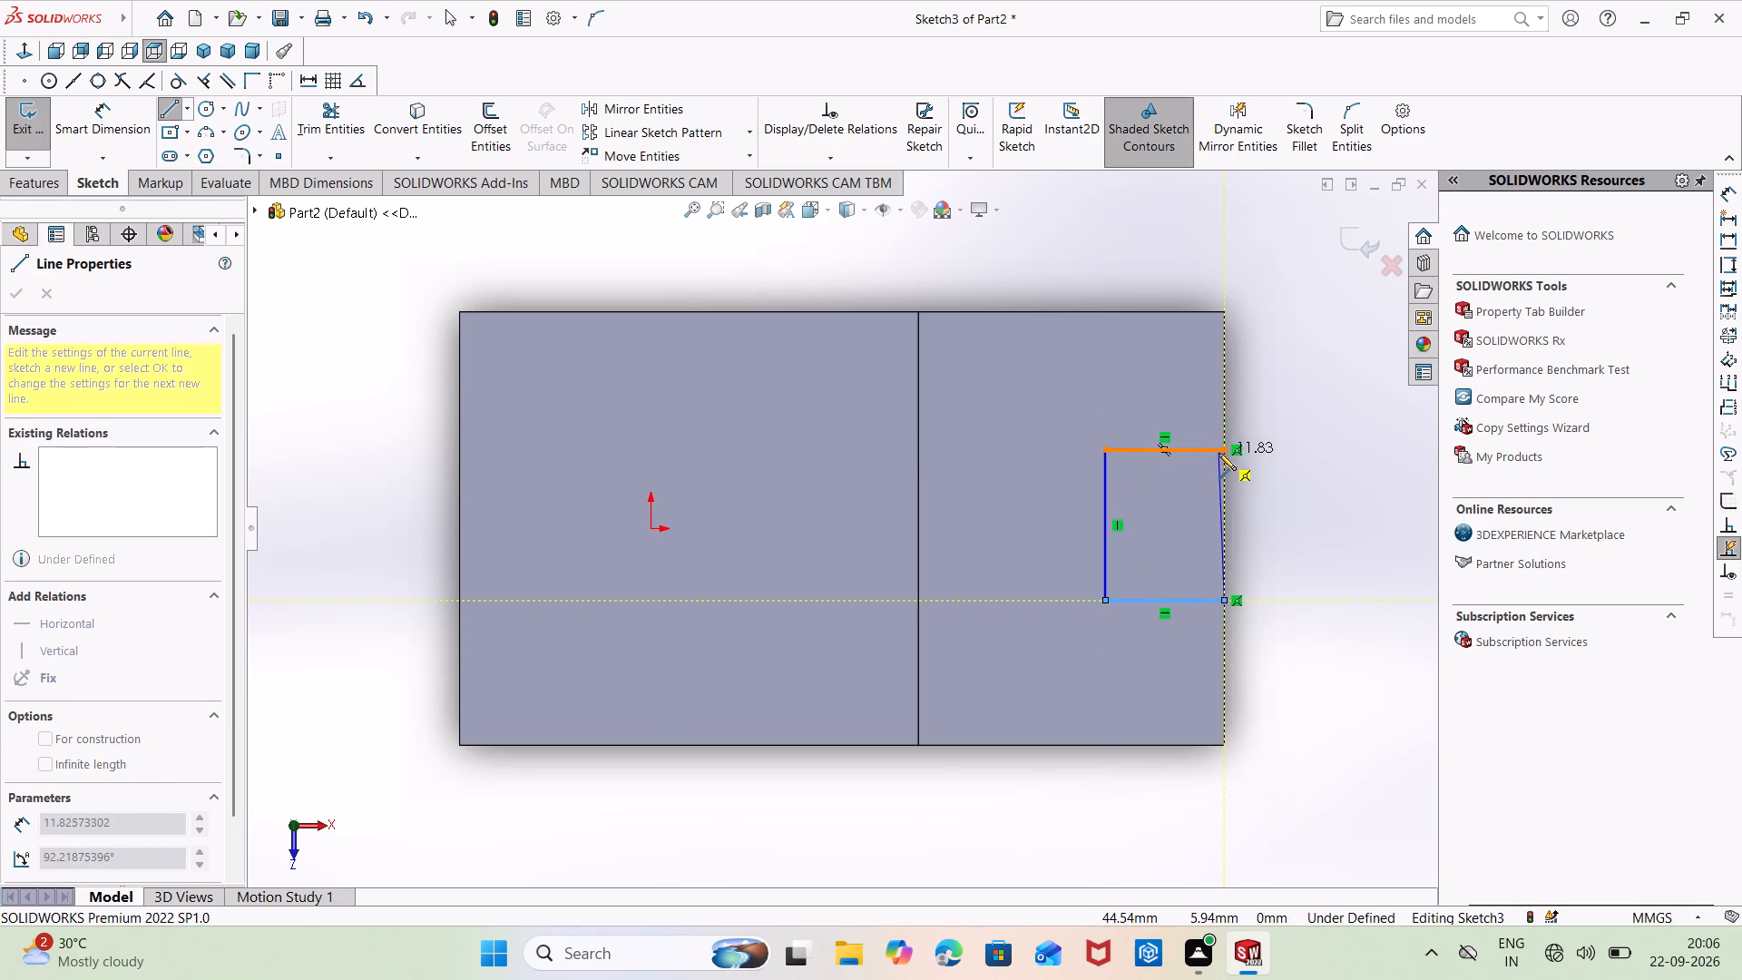
pyautogui.click(1222, 450)
pyautogui.press('Escape')
pyautogui.press('Escape')
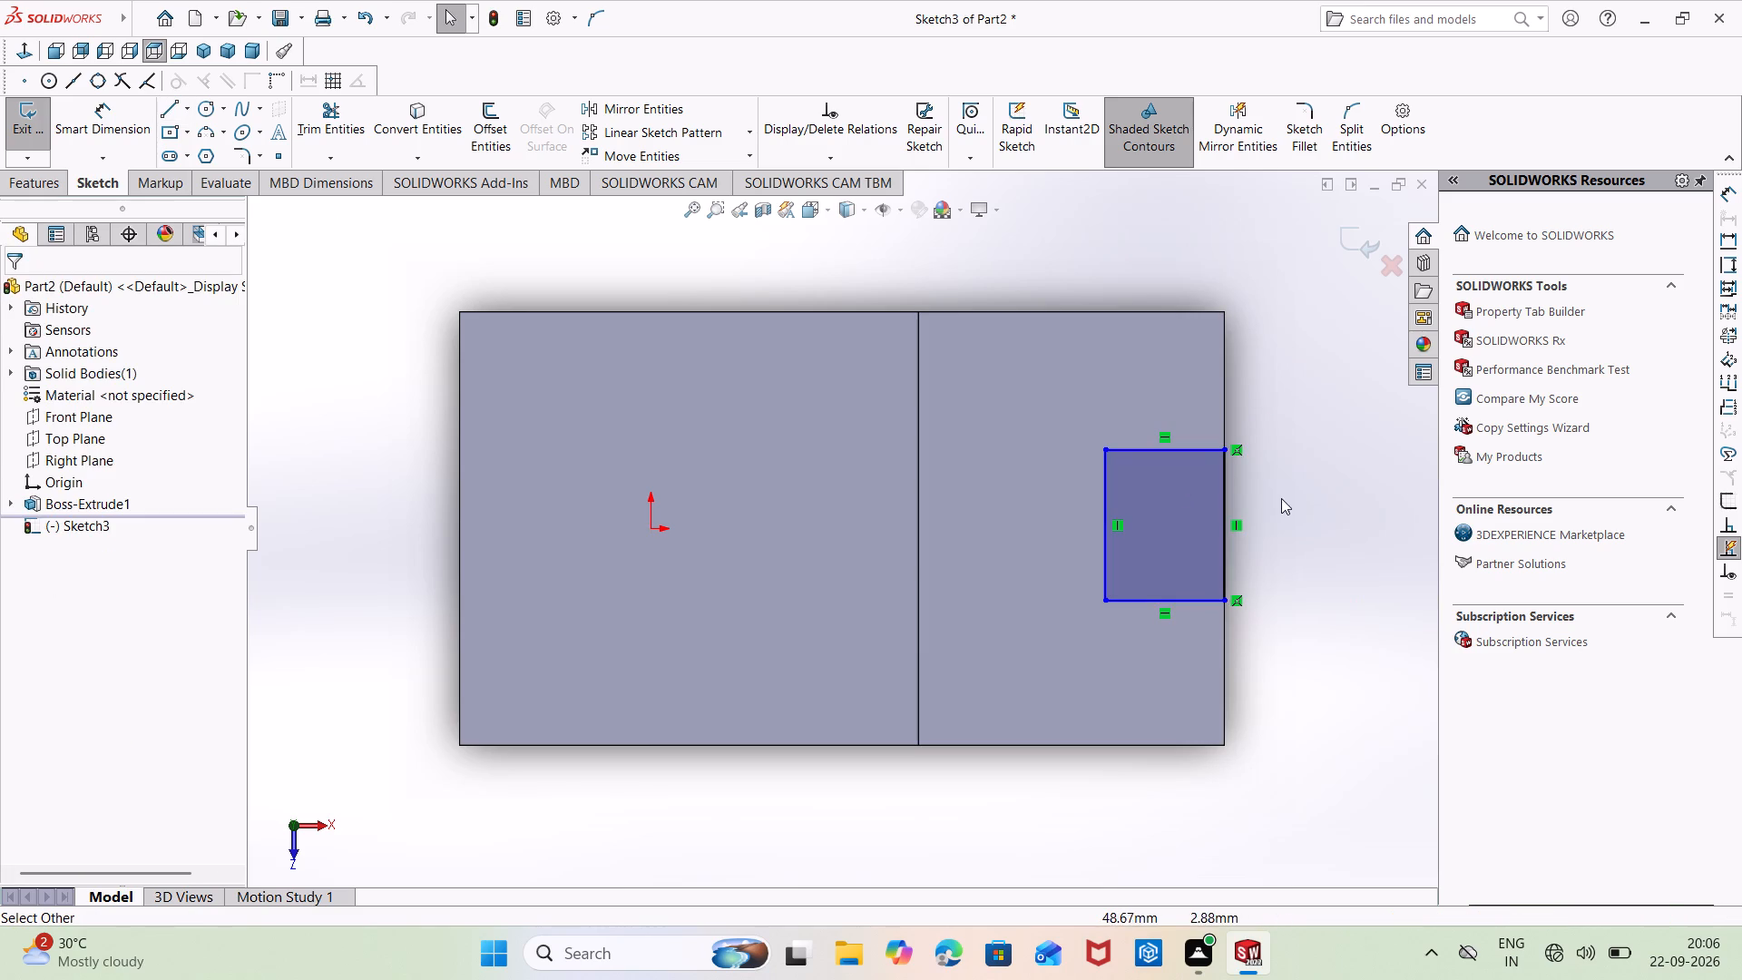
# Dimension the rectangle's horizontal side, inward from the outer end edge, to 13 mm.
pyautogui.moveTo(1266, 543); pyautogui.dragTo(1248, 465, button='right')
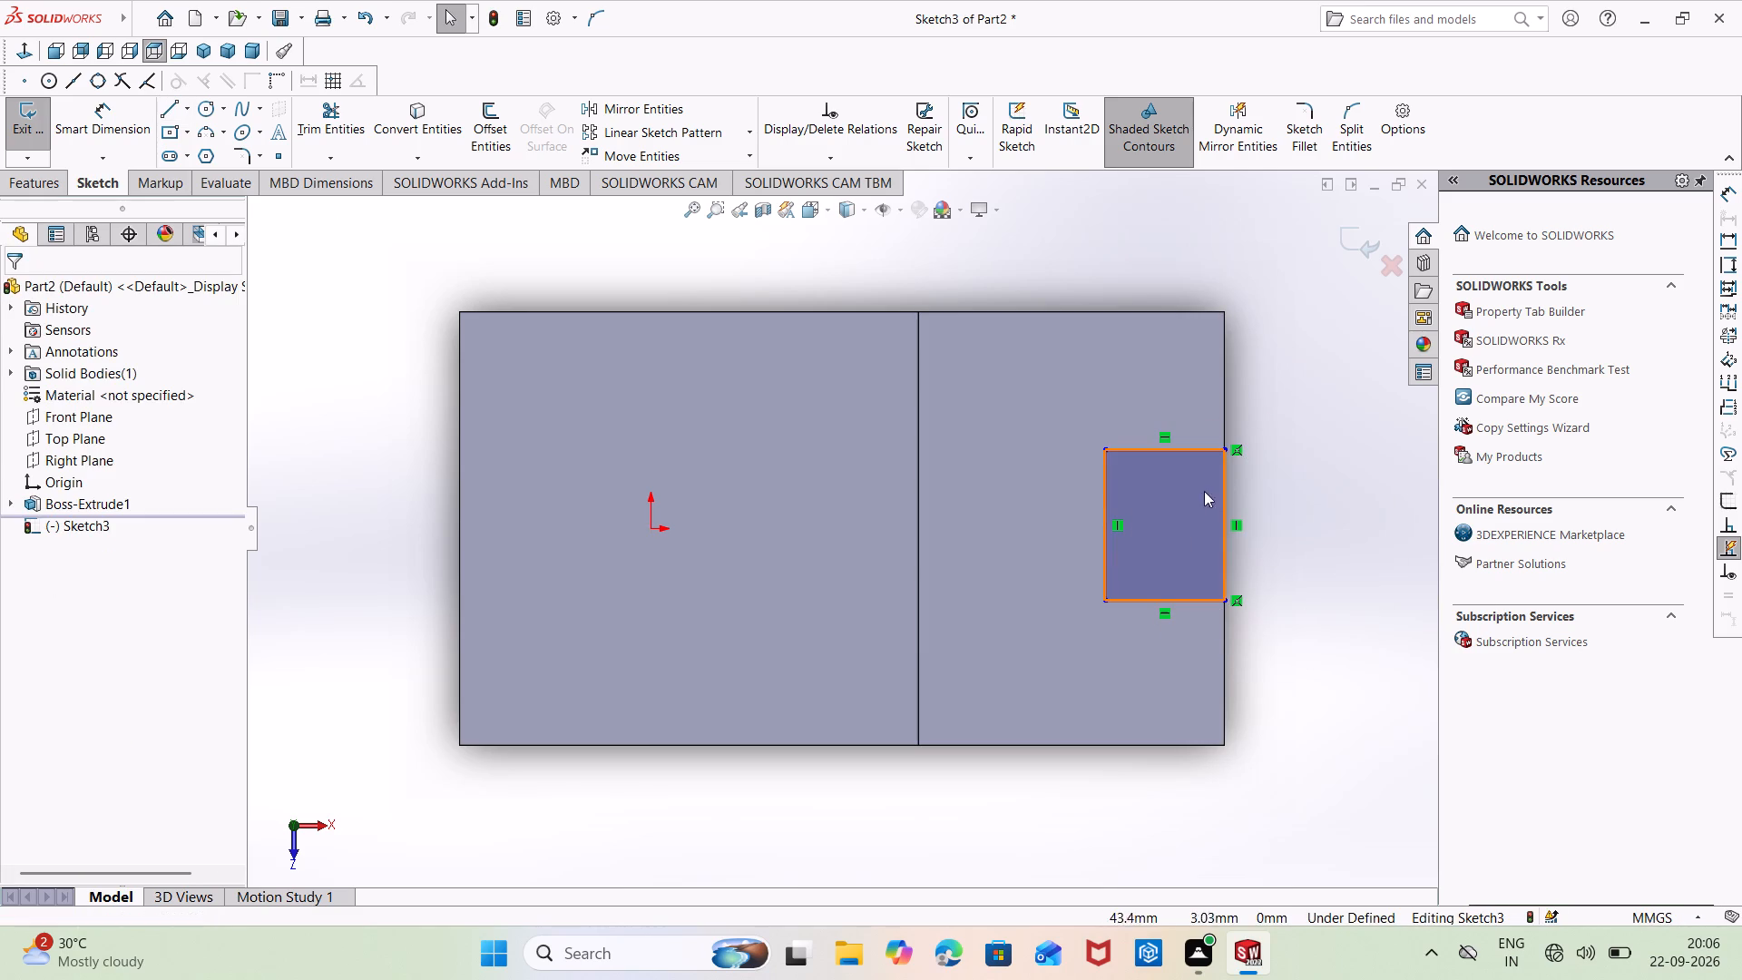
pyautogui.moveTo(1273, 570); pyautogui.dragTo(1271, 388, button='right')
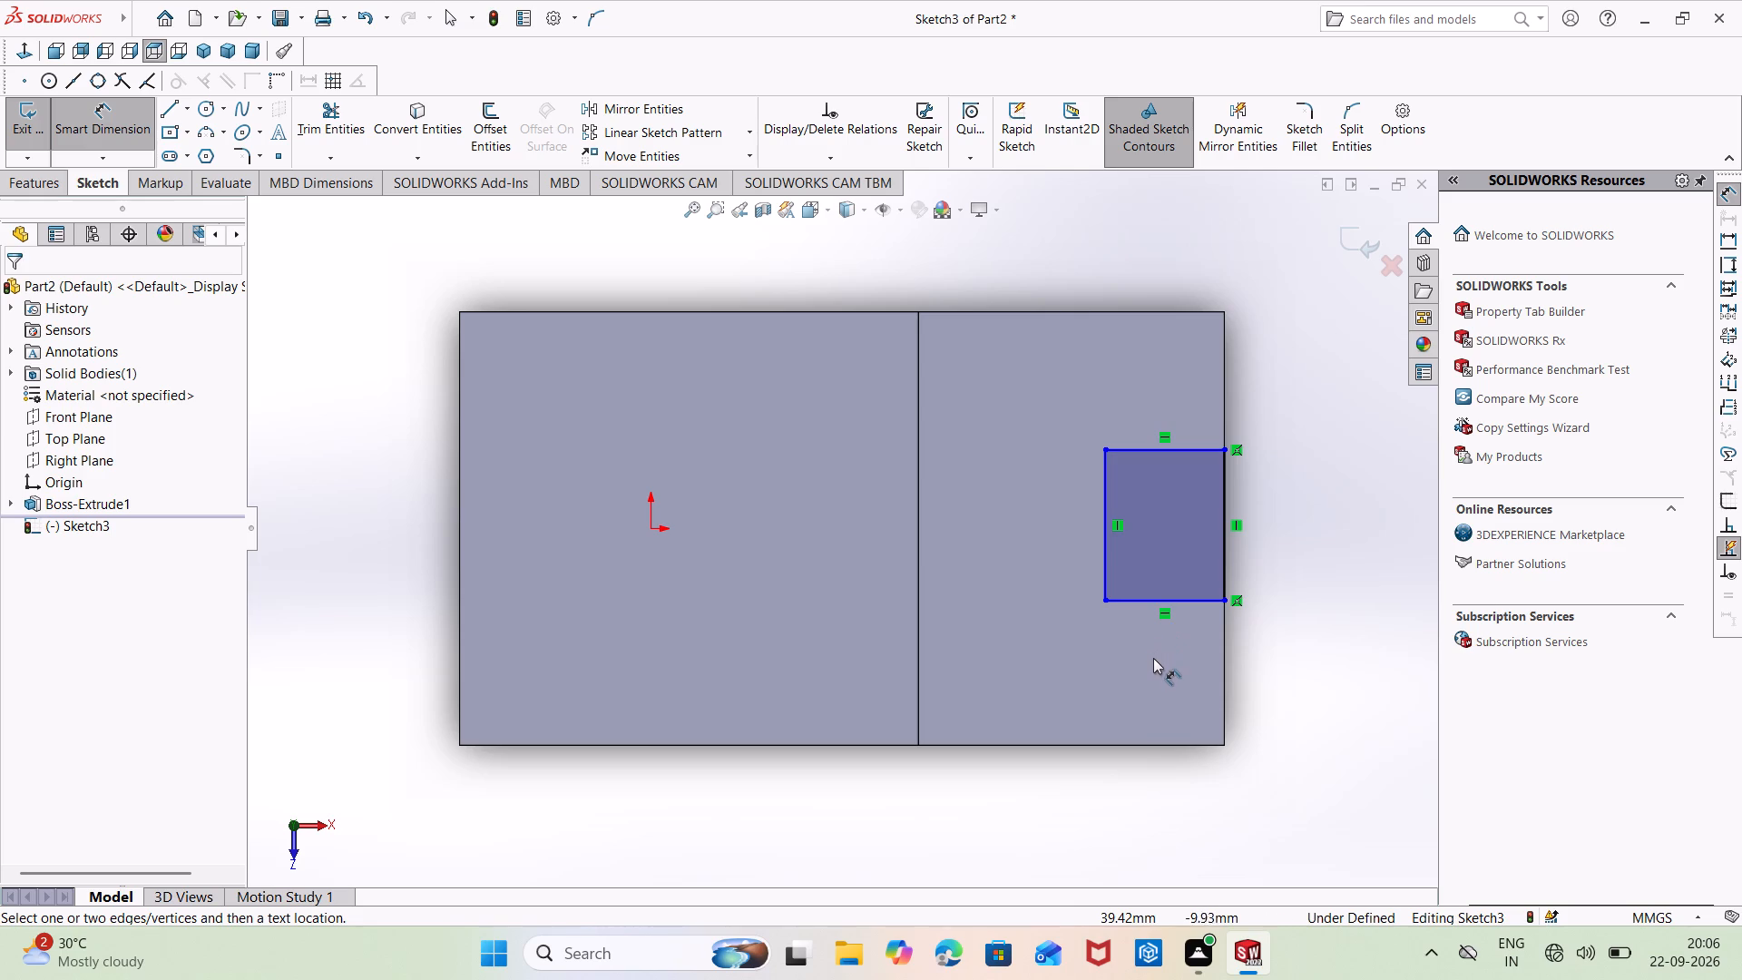
pyautogui.click(1151, 599)
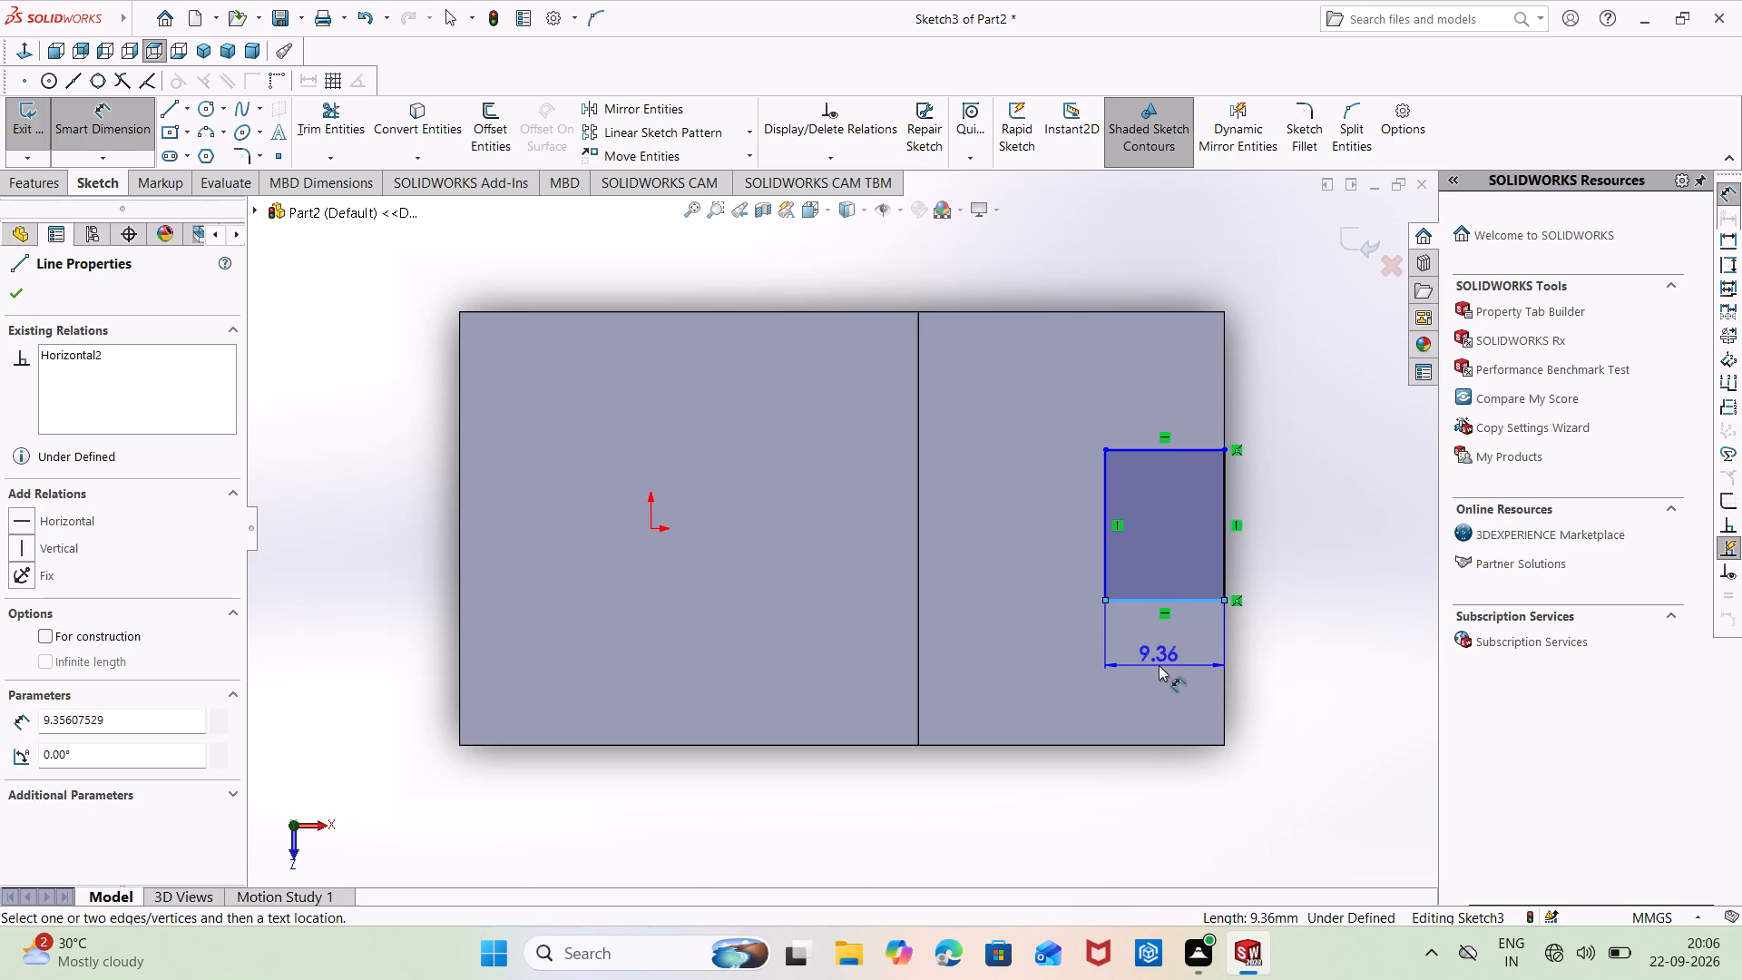
pyautogui.click(1160, 675)
pyautogui.press('BackSpace')
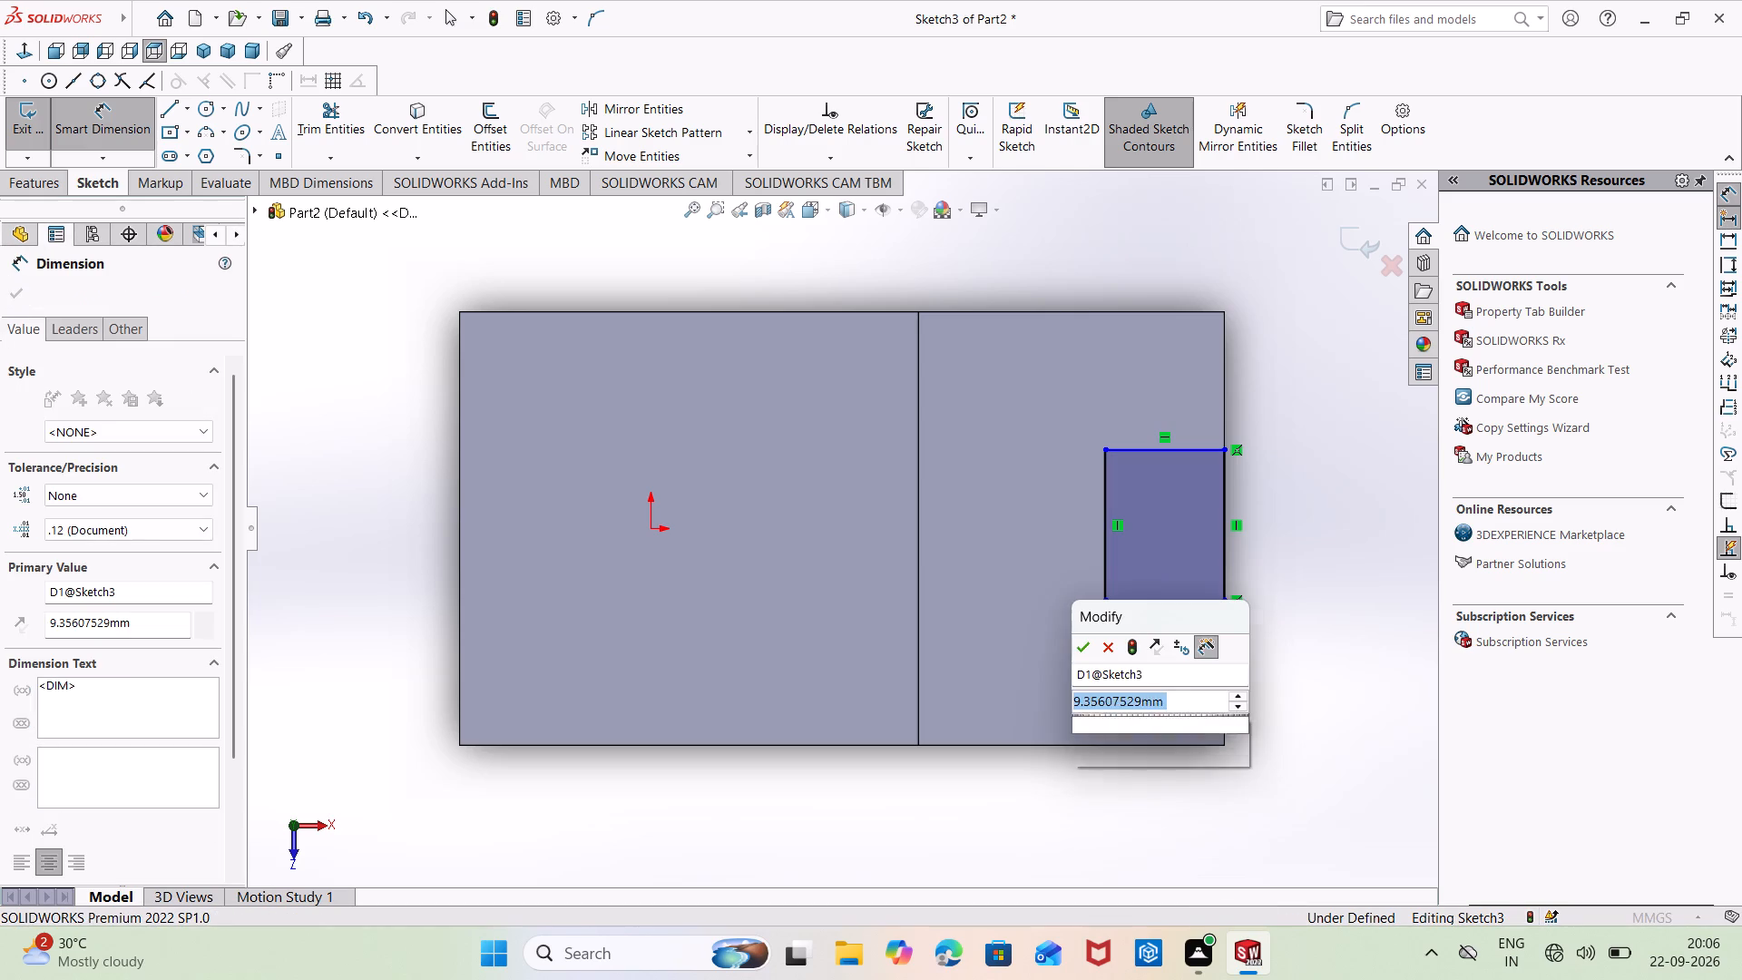
pyautogui.write('13')
pyautogui.press('Return')
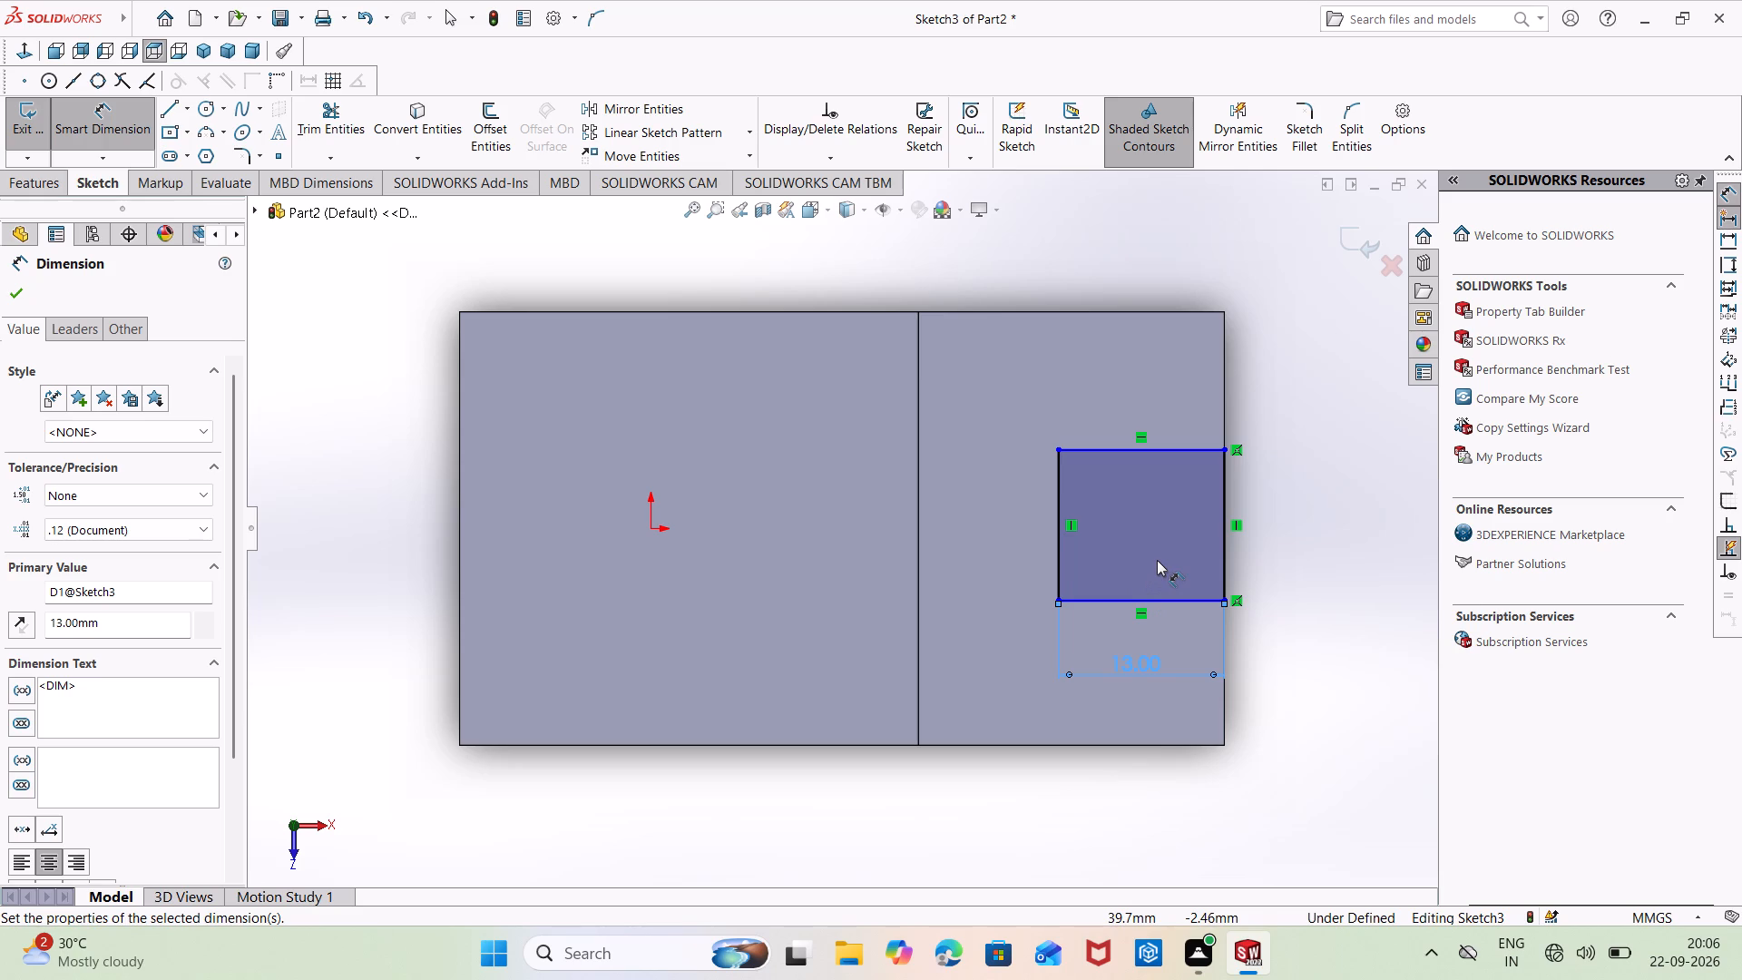
# Dimension the rectangle's side along the outer end edge to 14 mm.
pyautogui.click(1222, 512)
pyautogui.click(1296, 510)
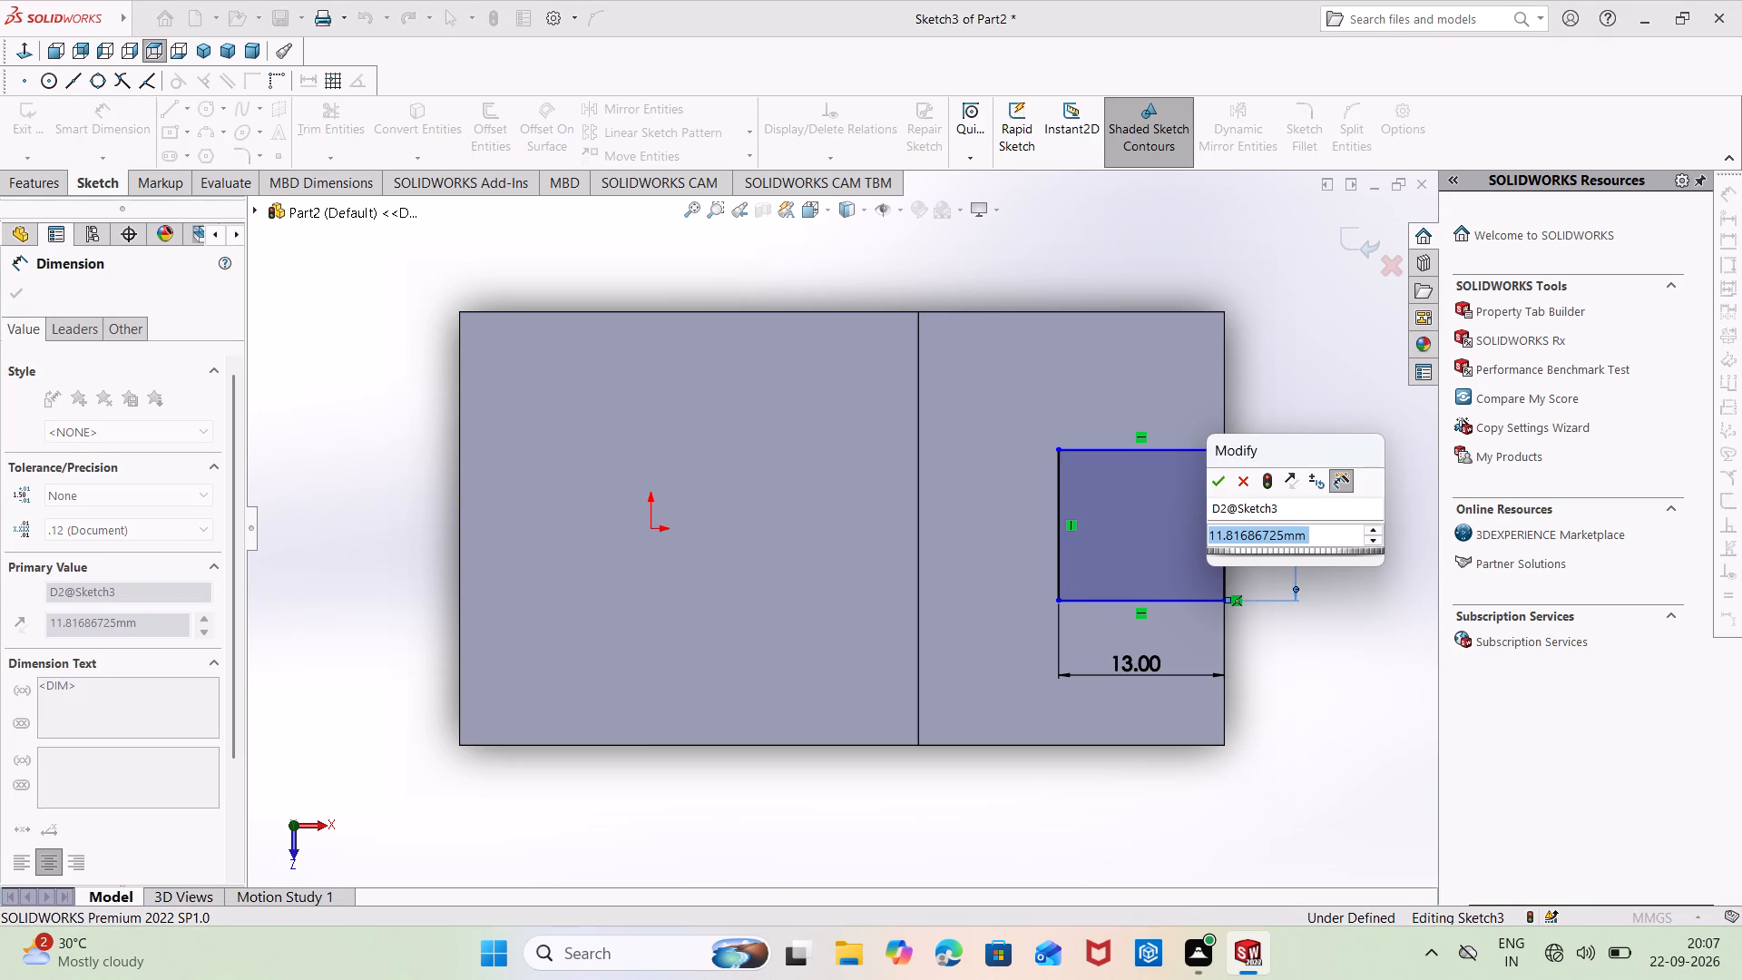
pyautogui.press('BackSpace')
pyautogui.write('14')
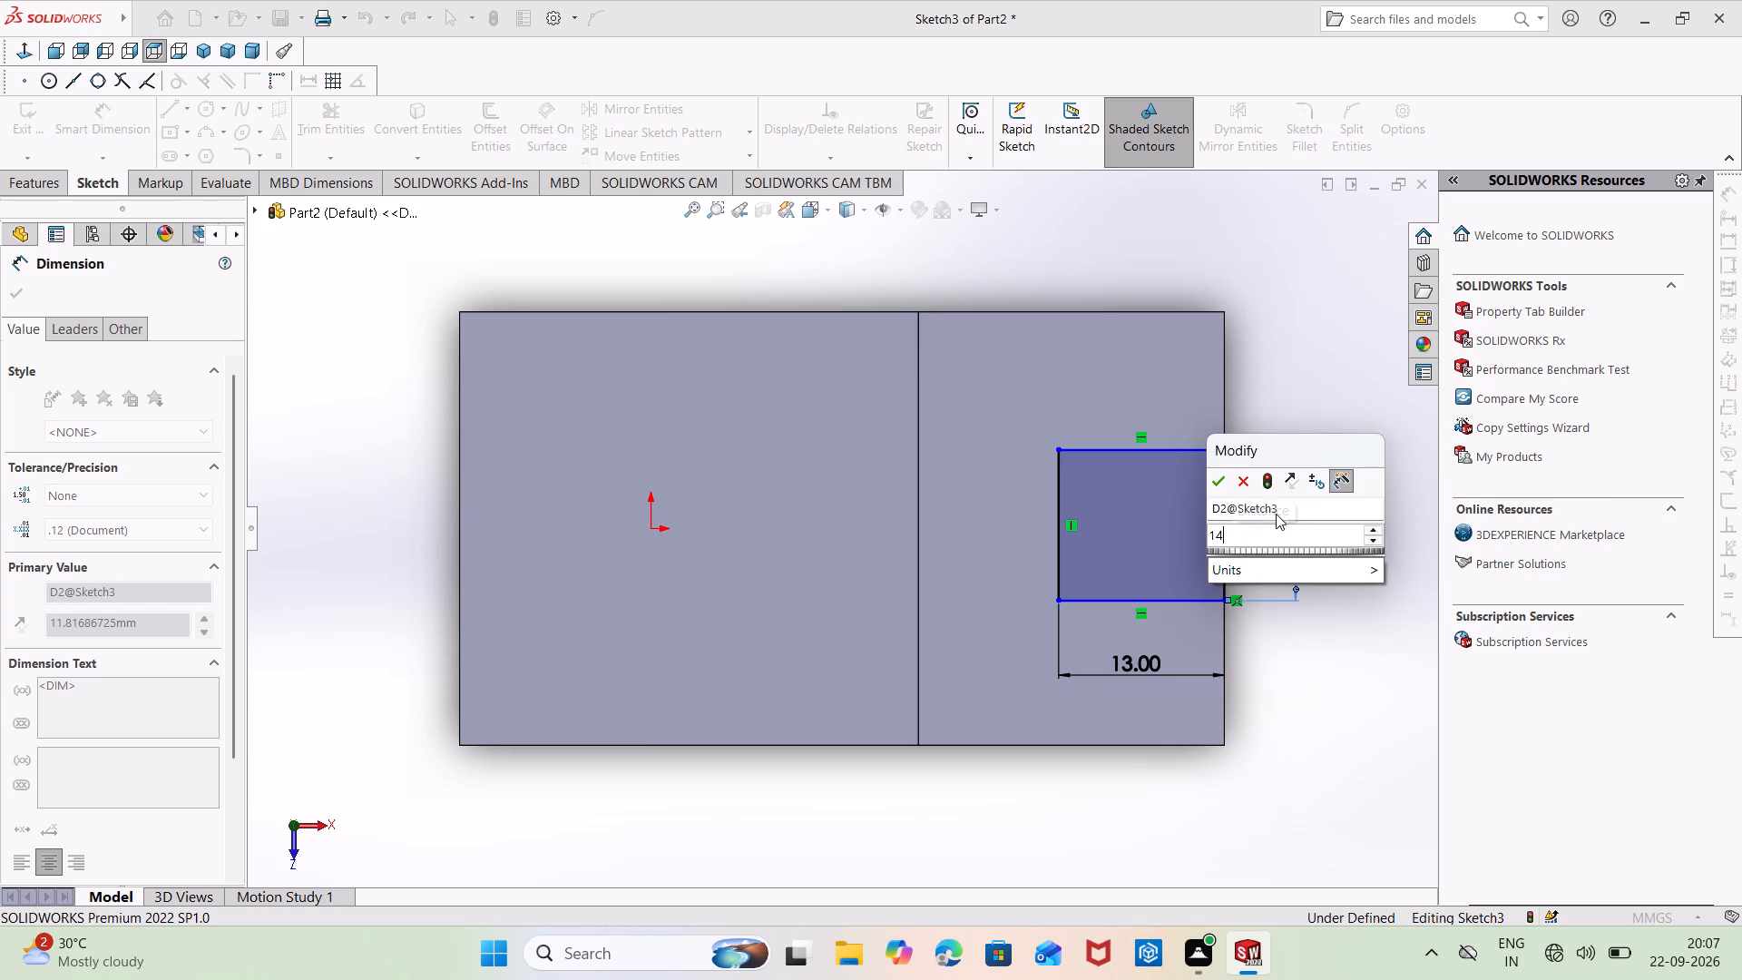
pyautogui.press('Return')
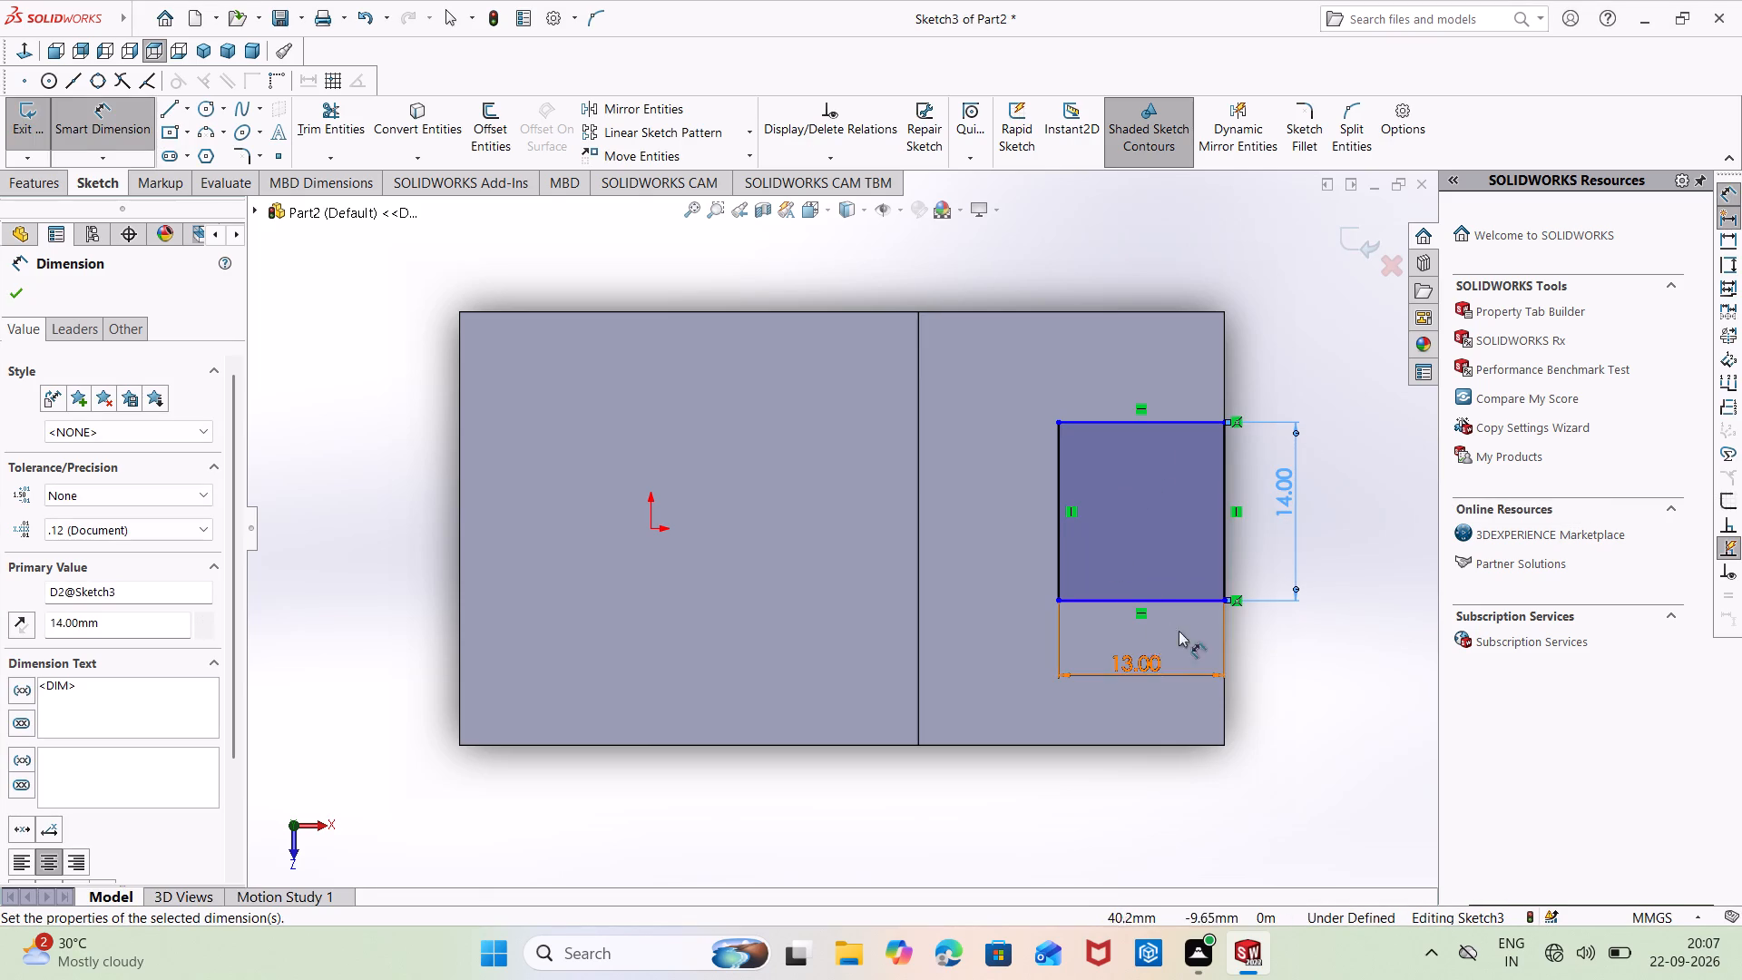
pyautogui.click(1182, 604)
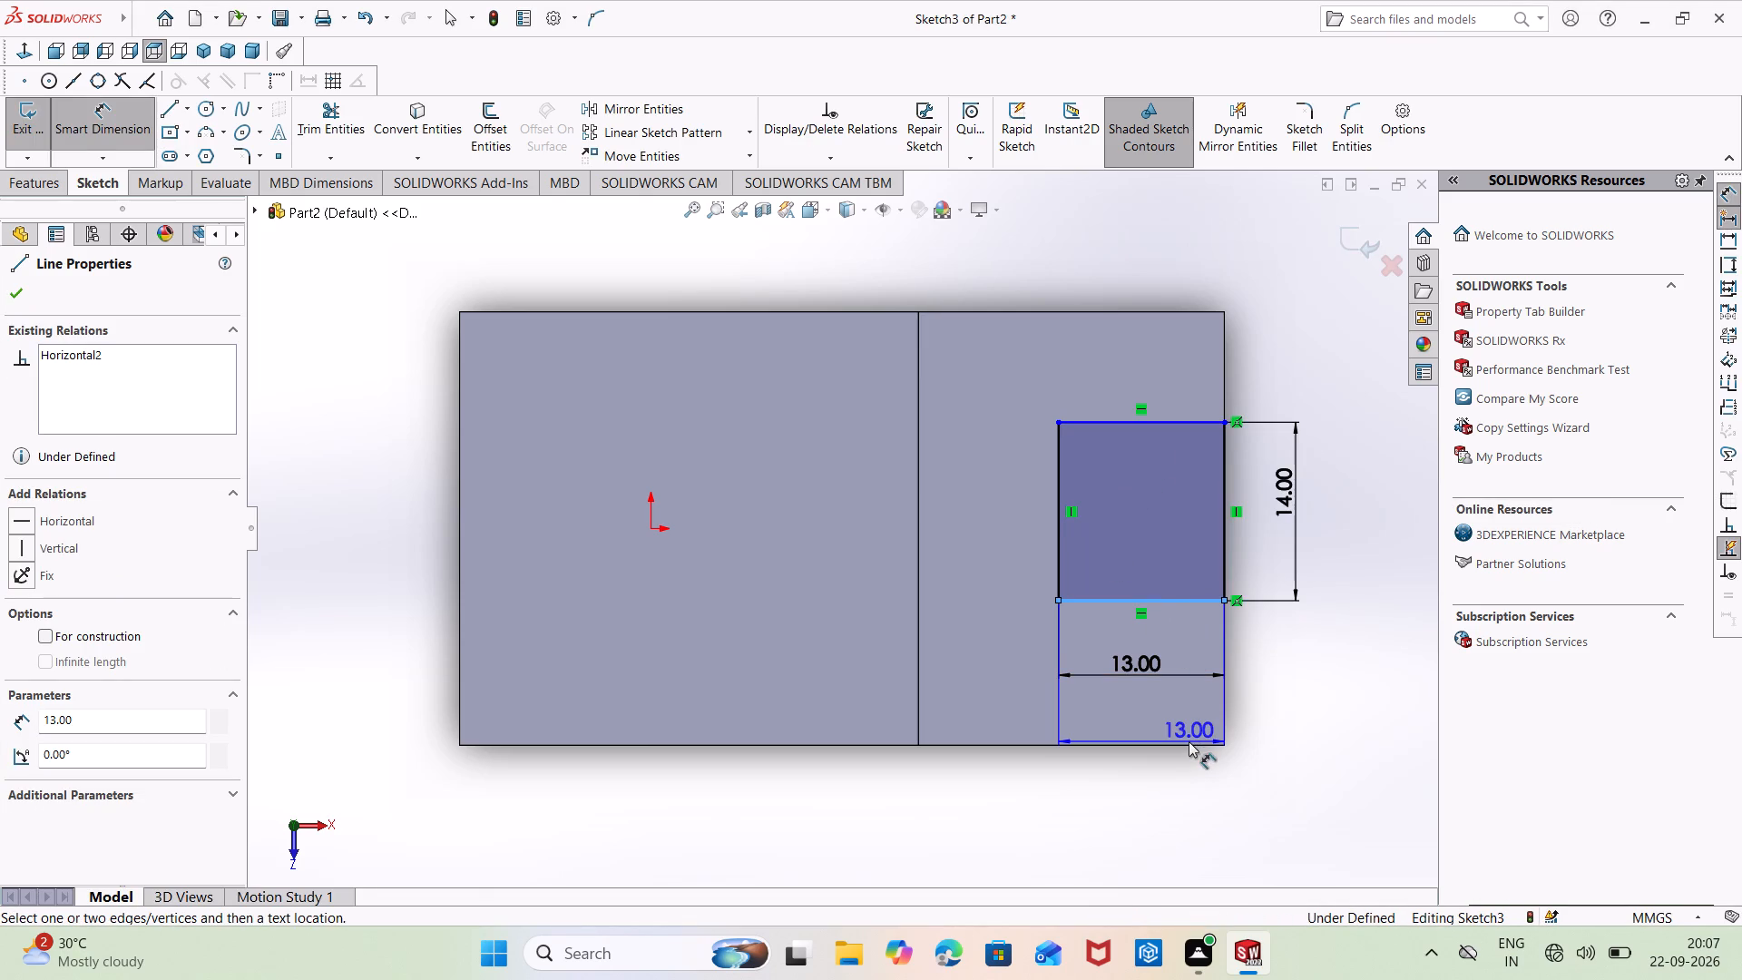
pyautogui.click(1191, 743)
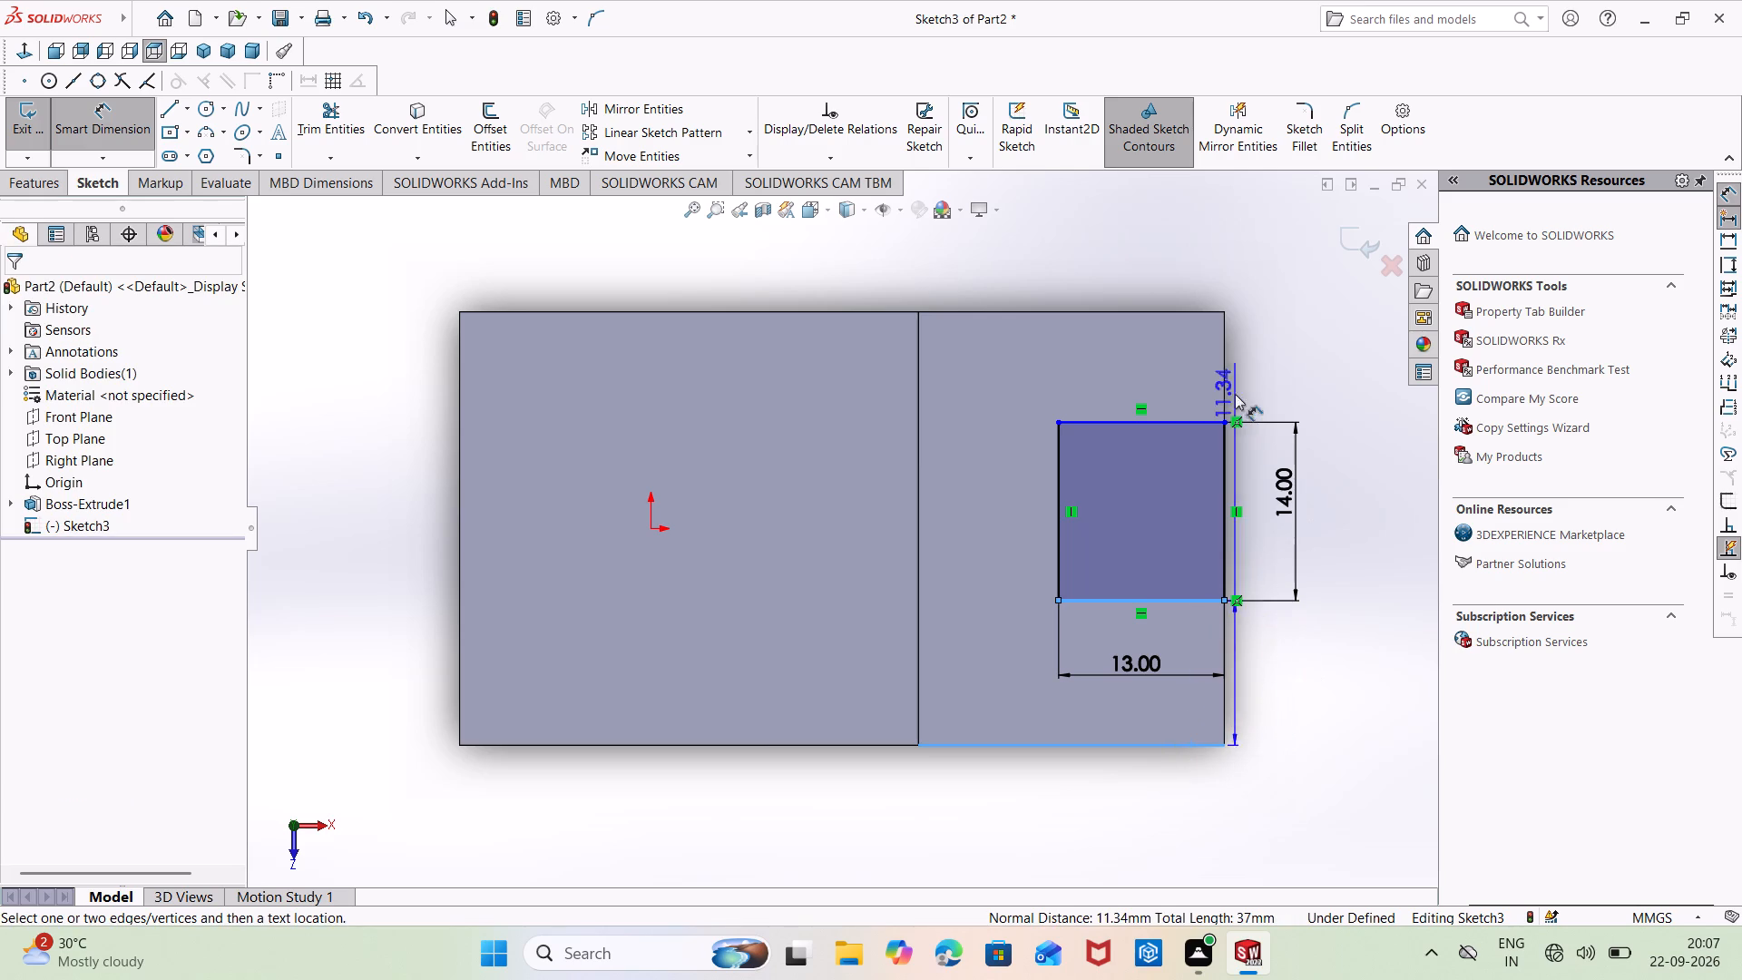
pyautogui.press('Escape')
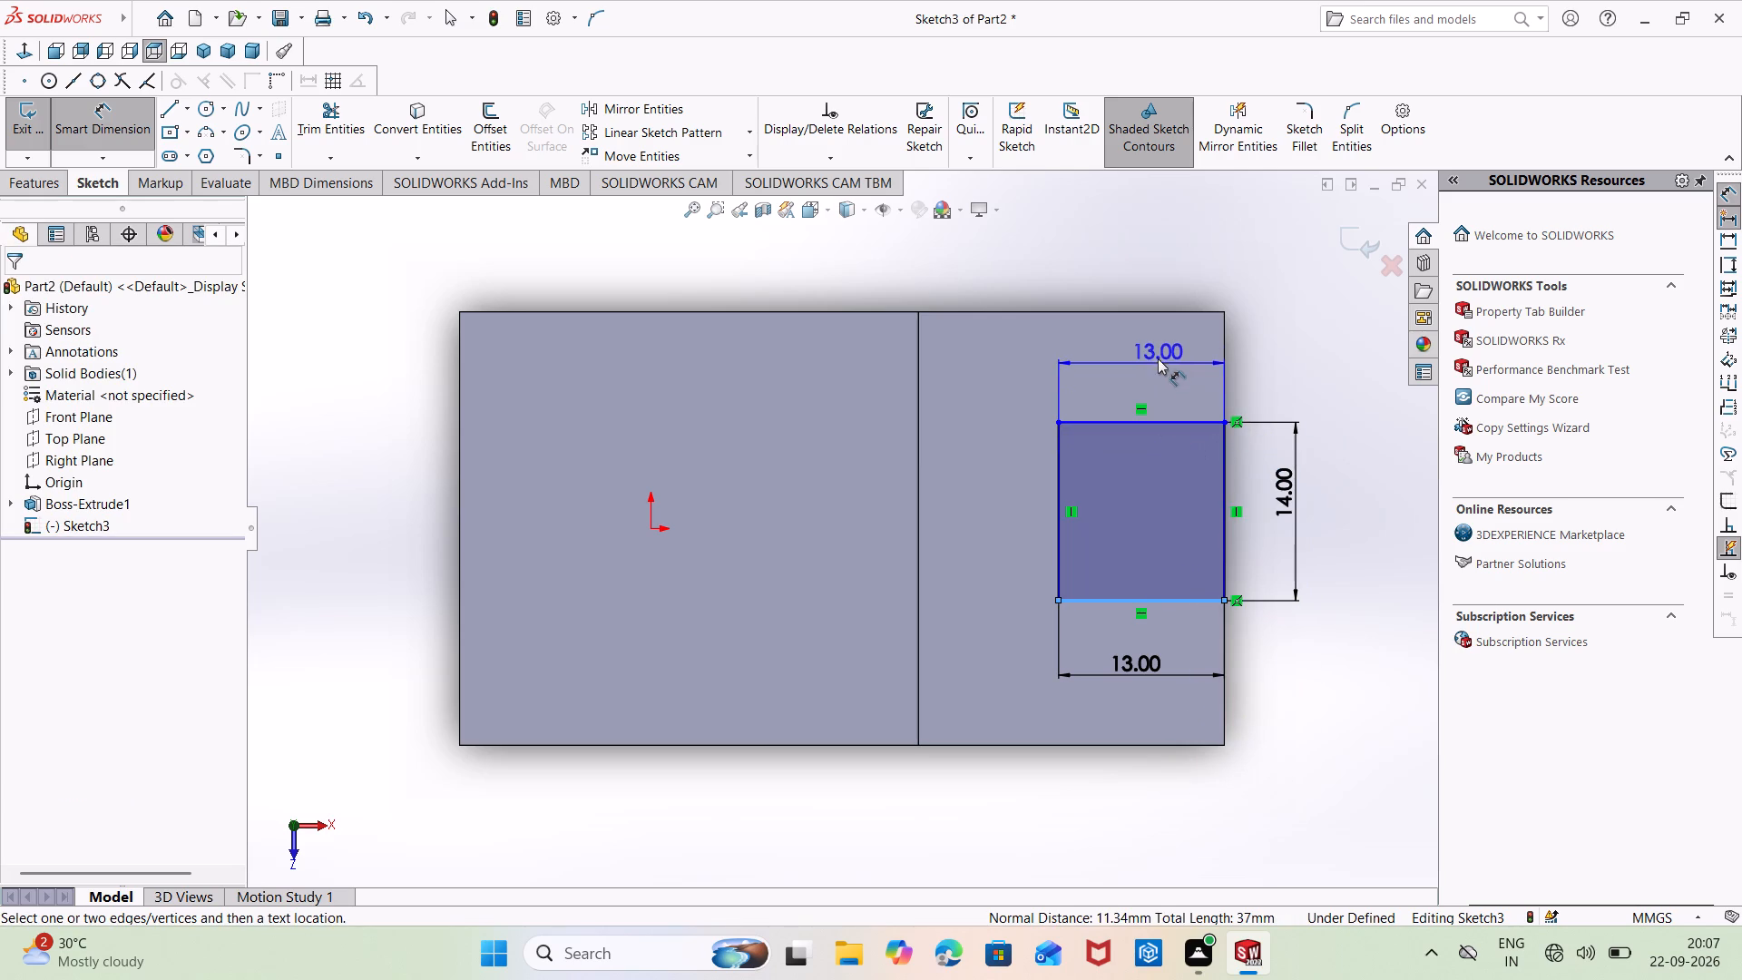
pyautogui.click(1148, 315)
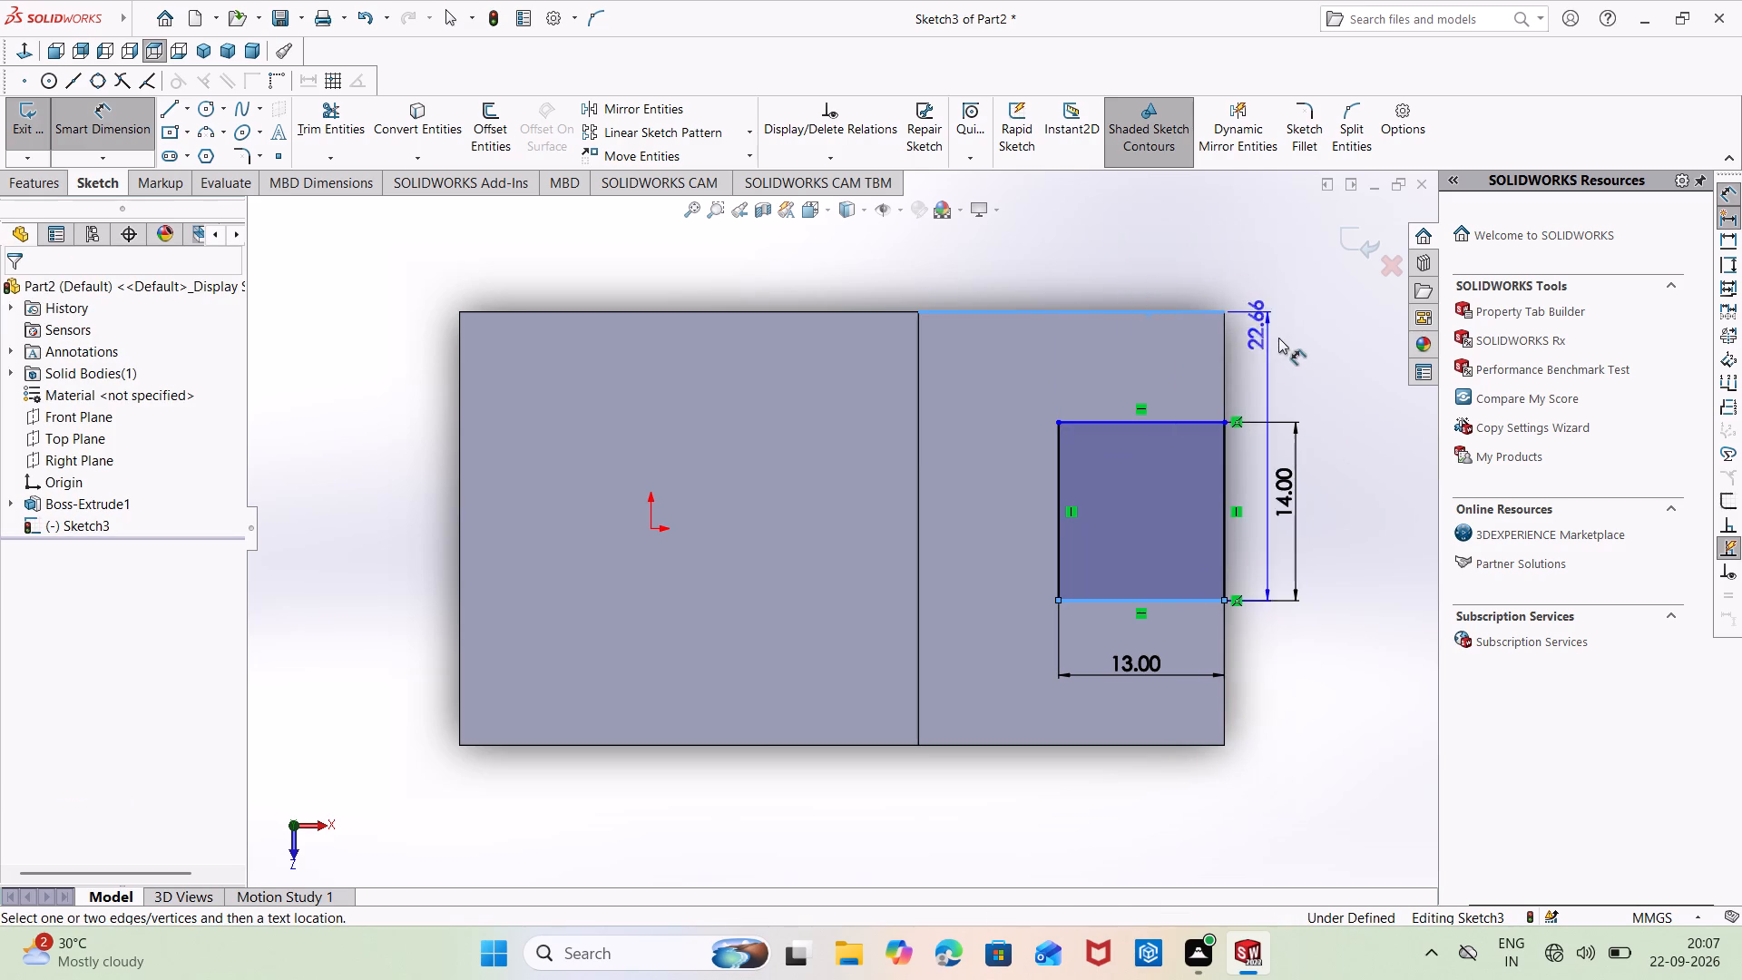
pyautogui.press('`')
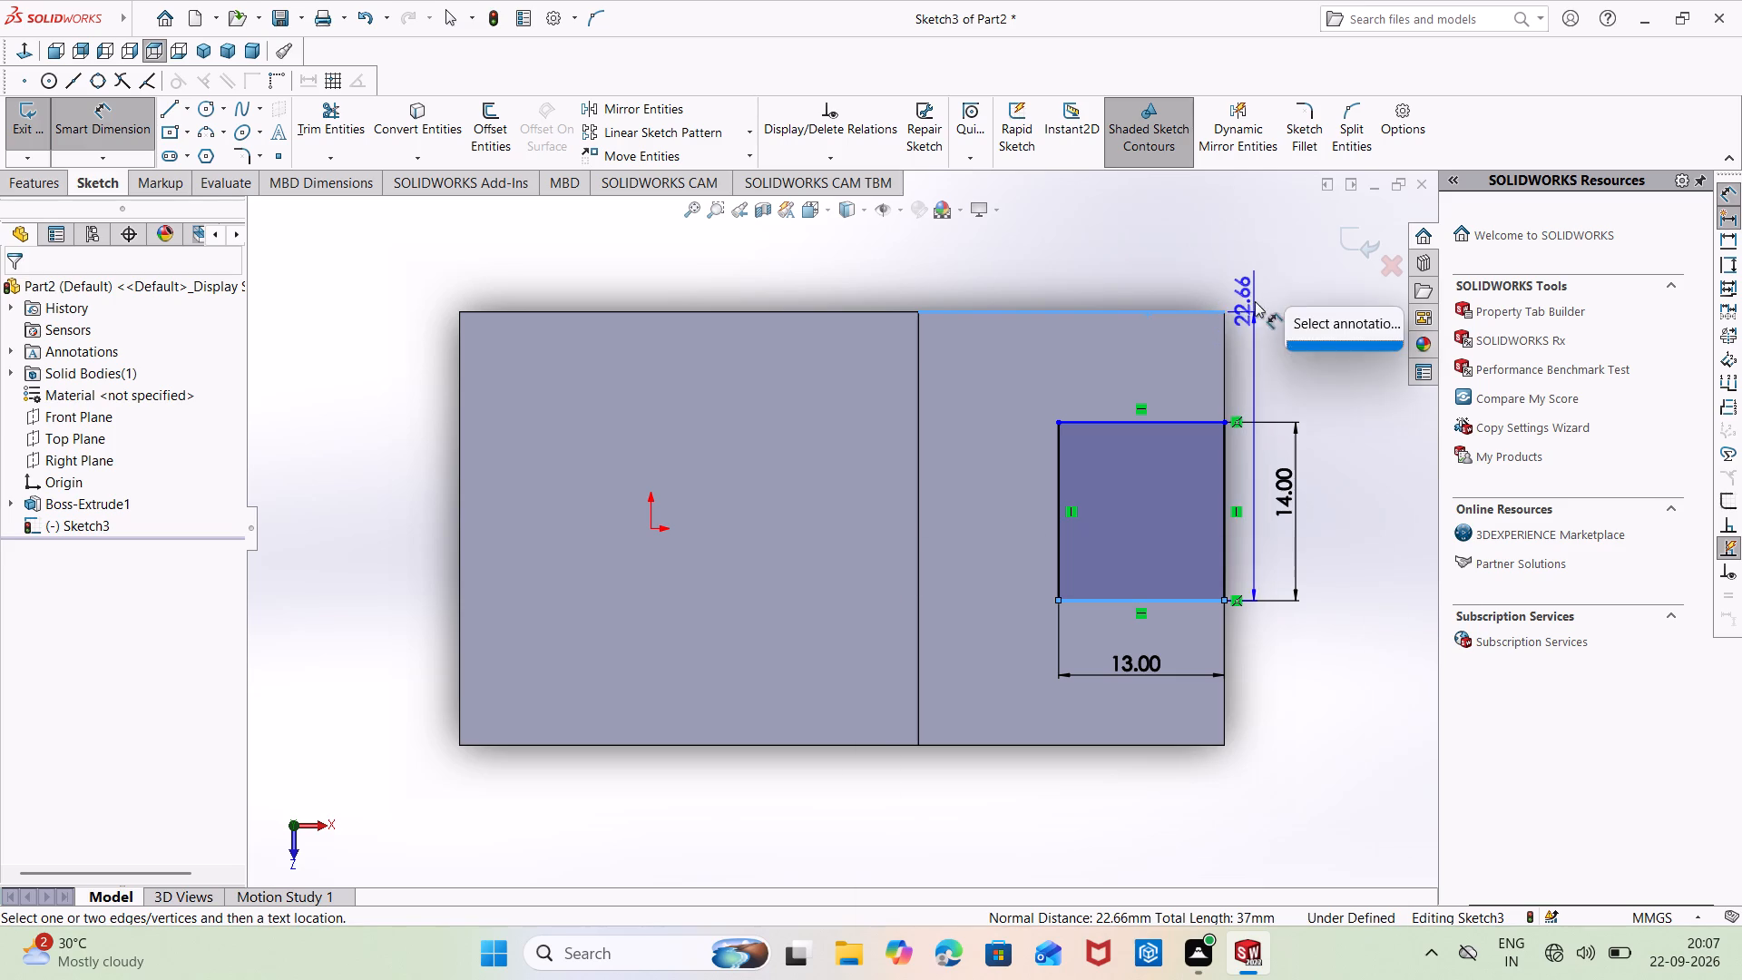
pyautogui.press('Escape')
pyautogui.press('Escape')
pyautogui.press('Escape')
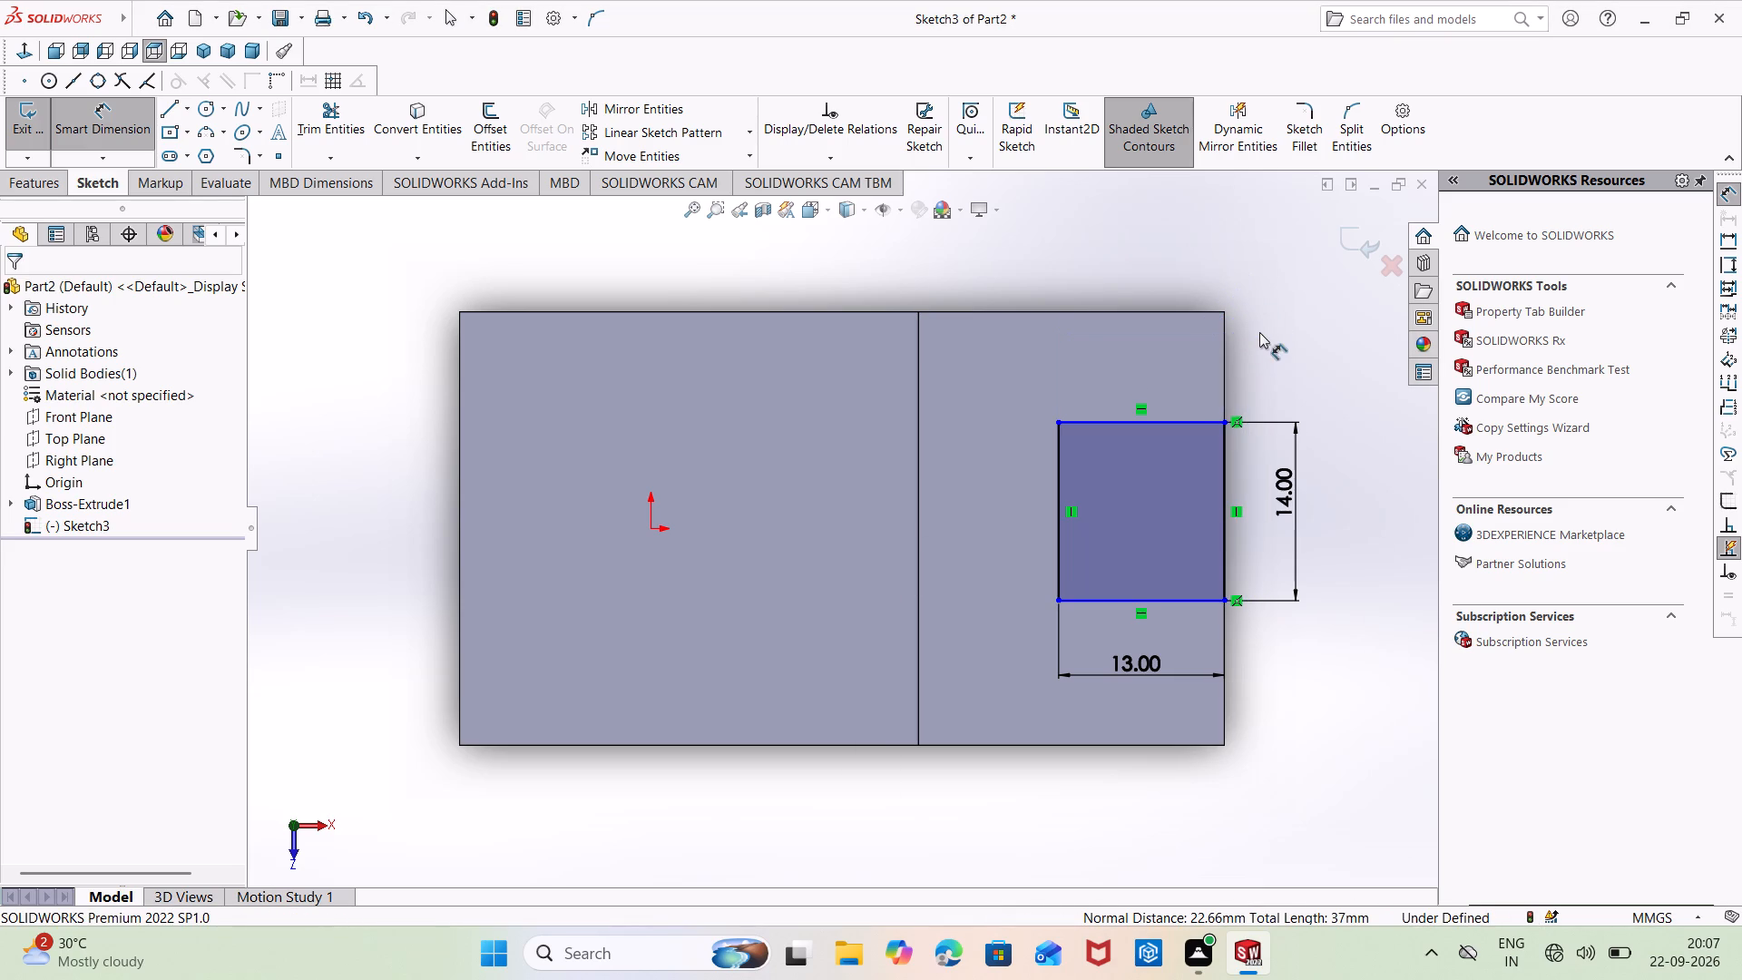
# Dimension the rectangle's offset from the block's parallel side edge to 10 mm.
pyautogui.moveTo(1280, 347); pyautogui.dragTo(1277, 307, button='right')
pyautogui.moveTo(1271, 280); pyautogui.dragTo(1269, 271, button='right')
pyautogui.press('Escape')
pyautogui.click(1189, 425)
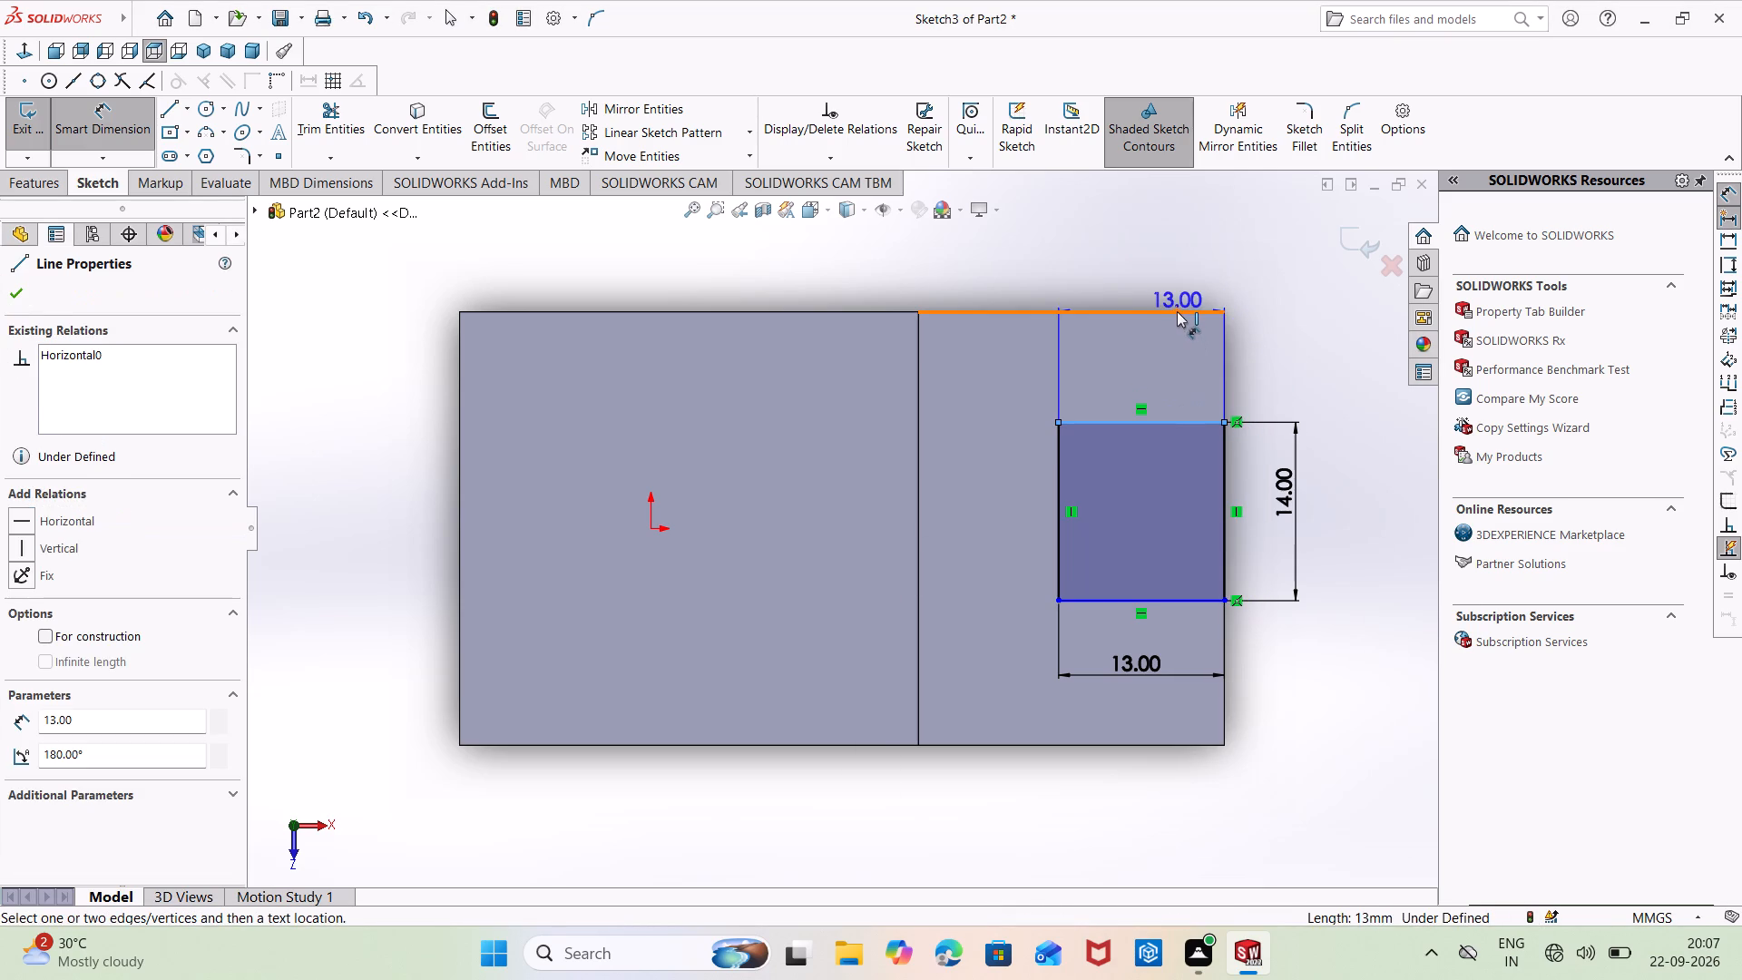
pyautogui.click(1178, 311)
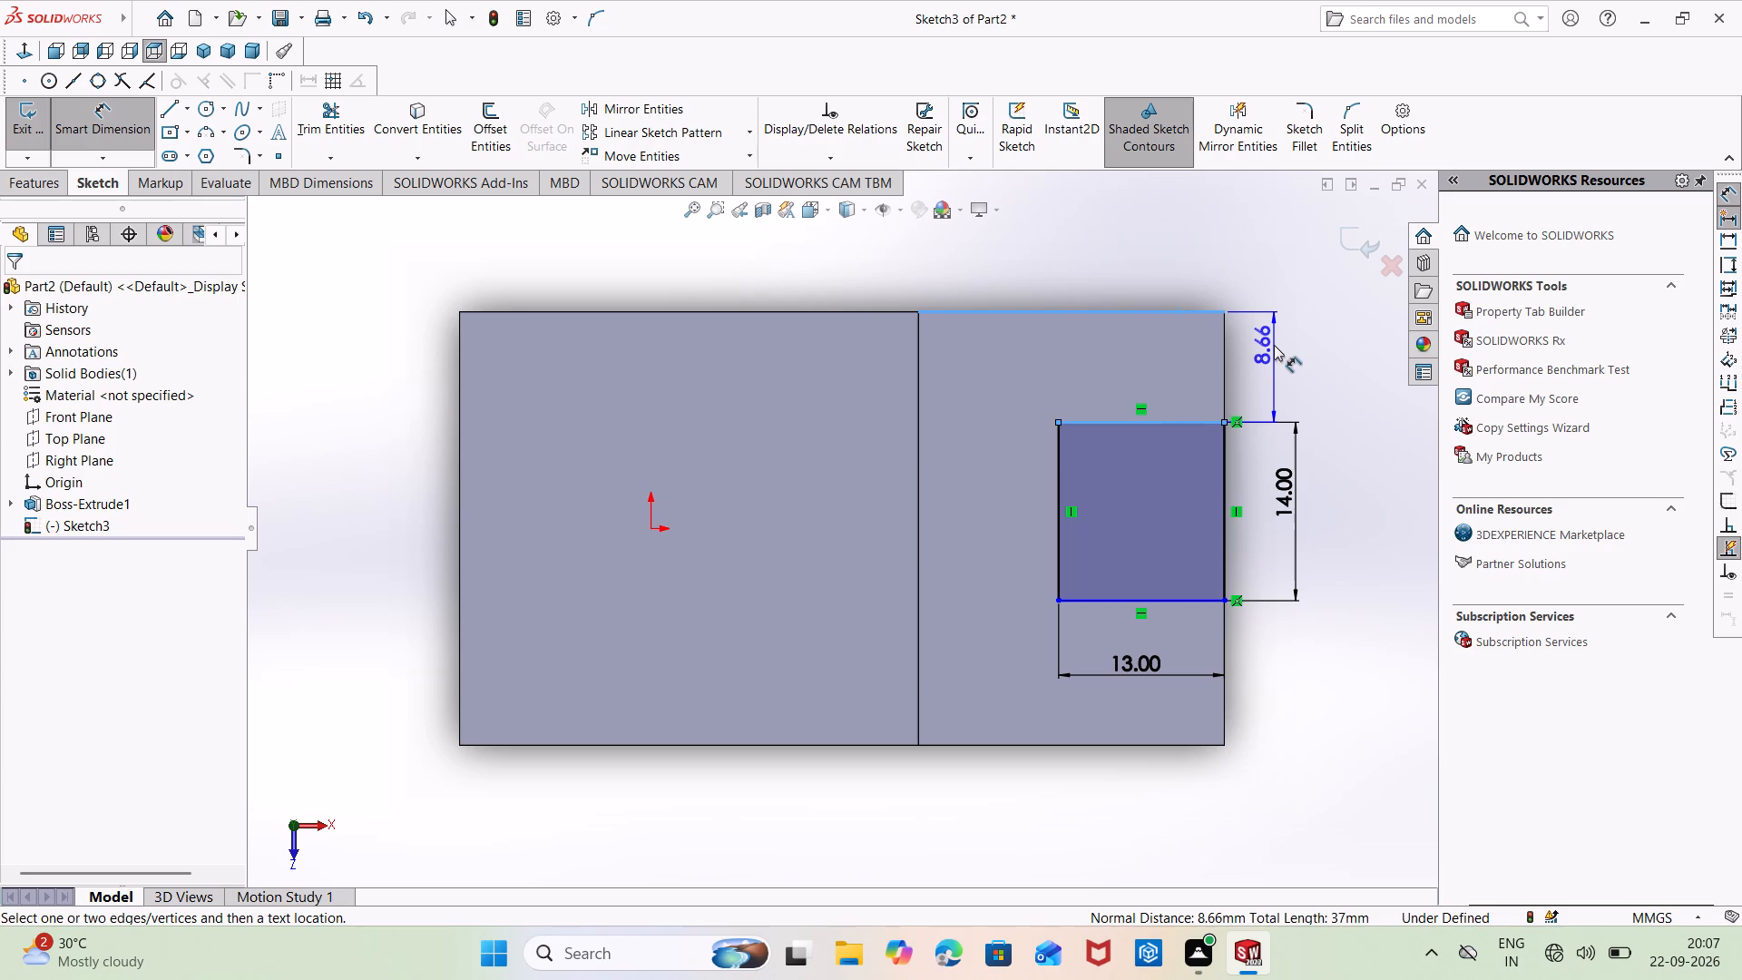
pyautogui.click(1274, 345)
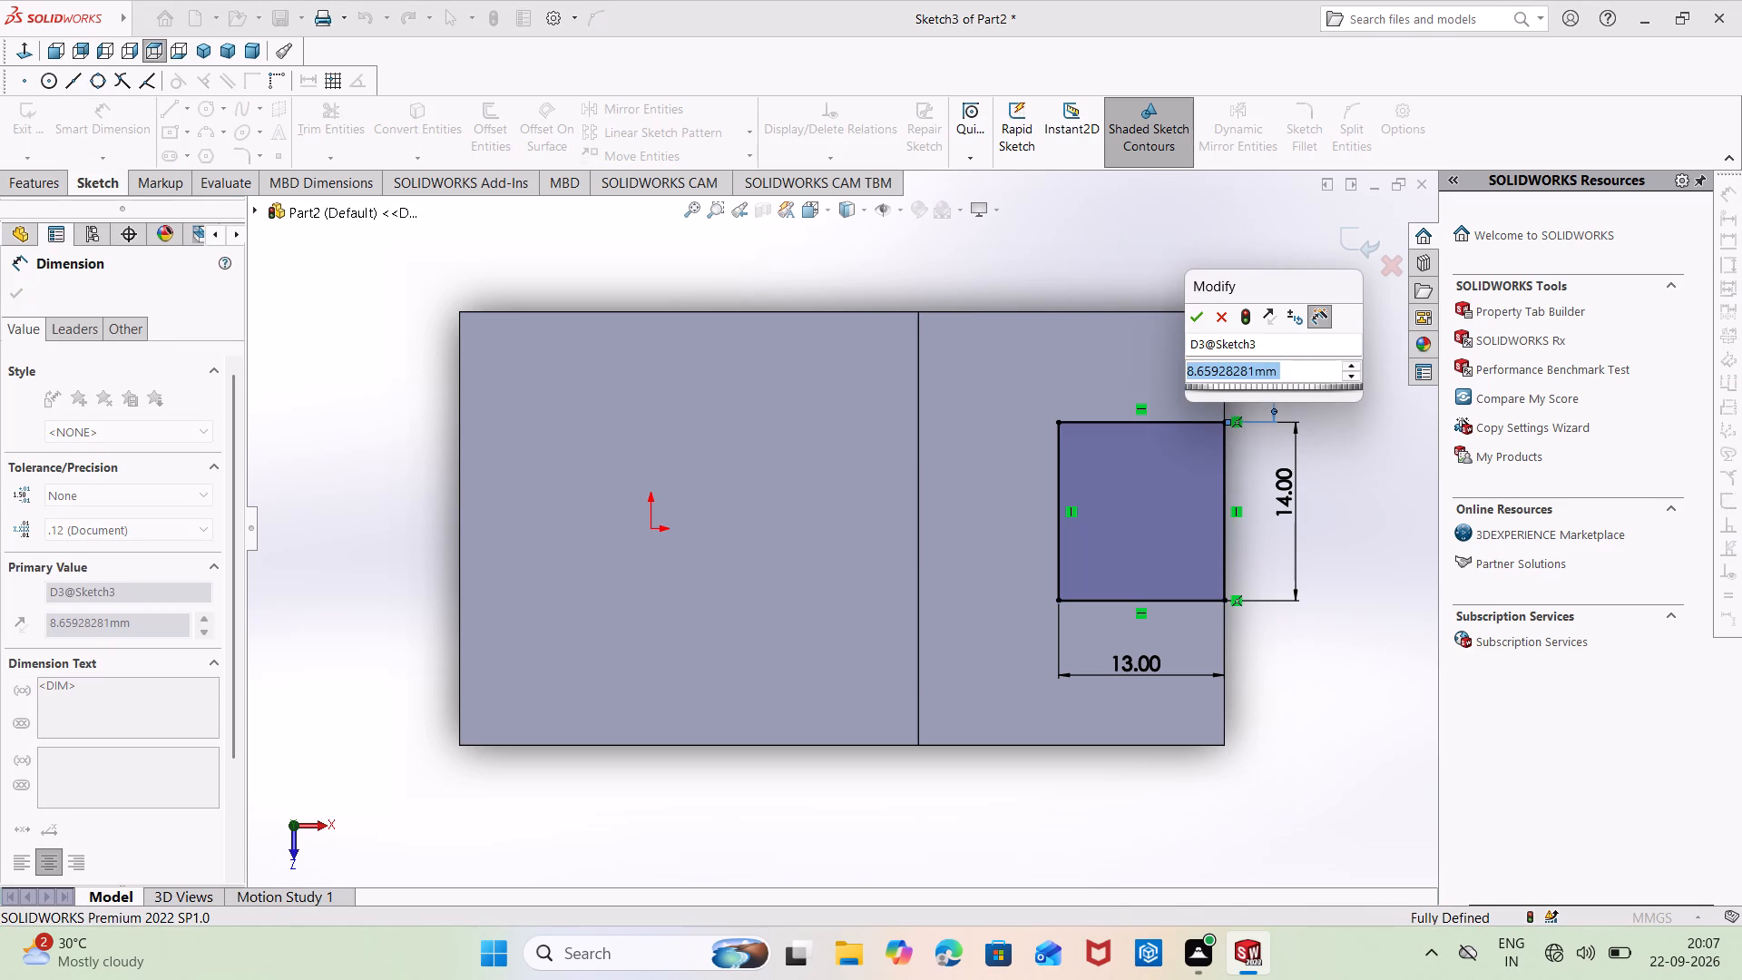
pyautogui.write('10')
pyautogui.press('Return')
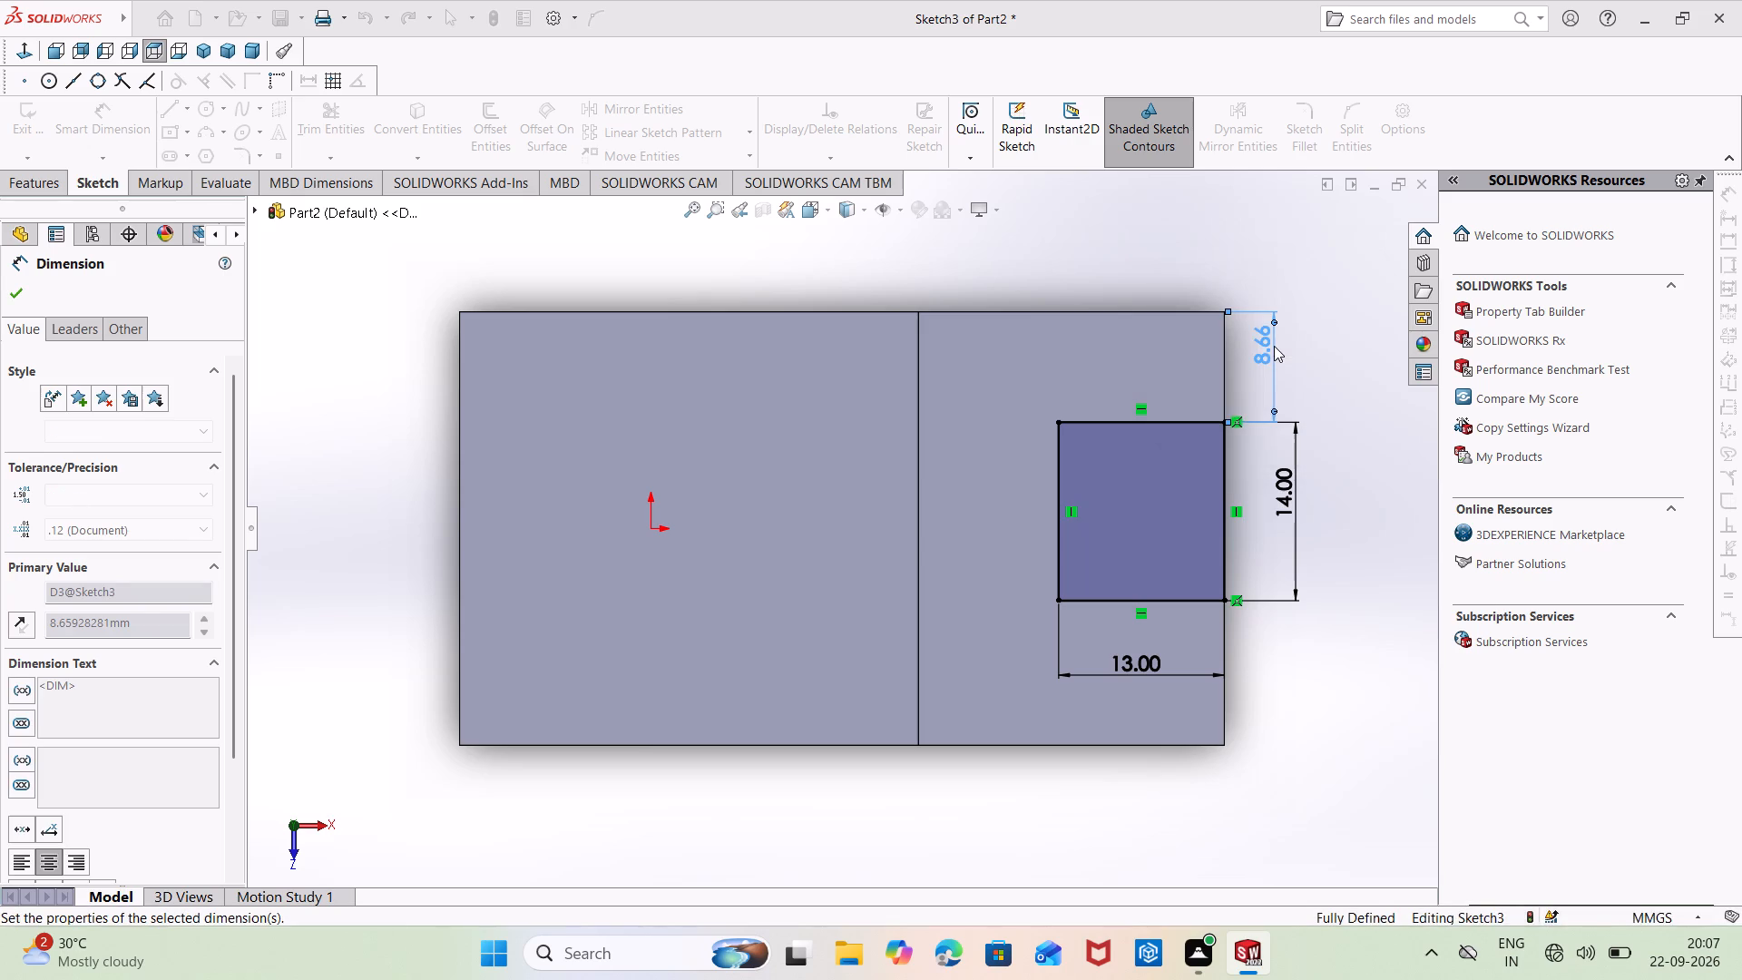
pyautogui.click(1307, 373)
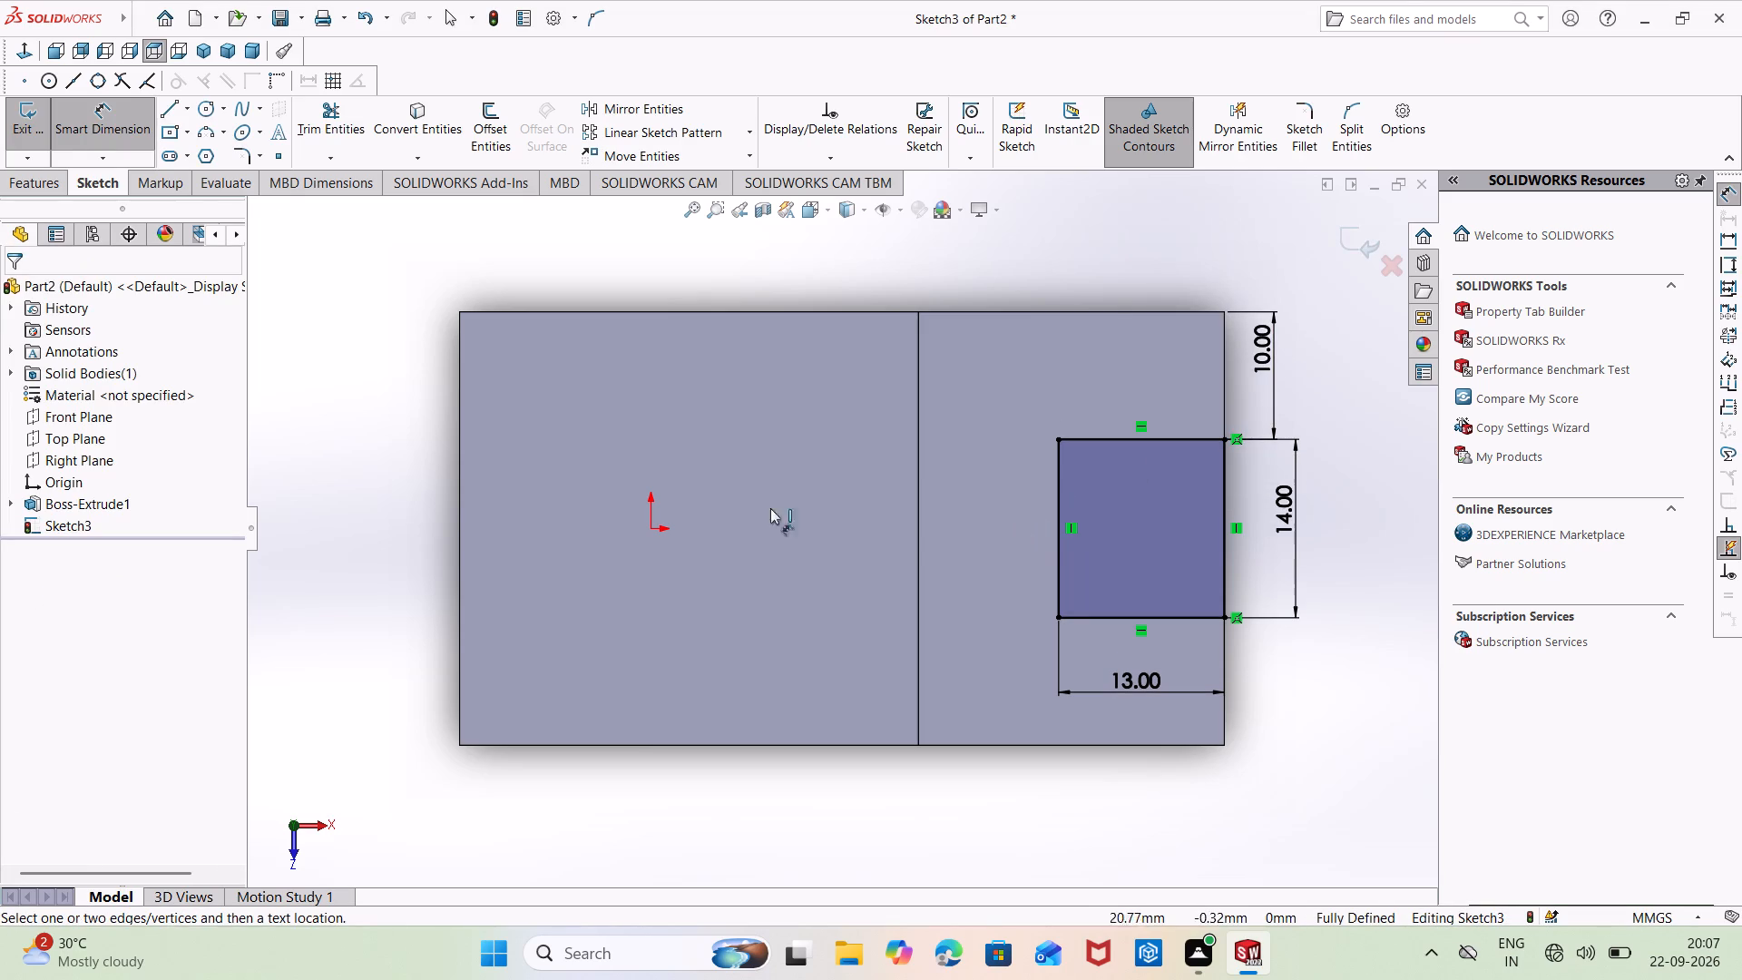
# Extrude-cut the 13 by 14 mm rectangle through the step with the Mid Plane condition and a 34 mm depth.
pyautogui.click(34, 186)
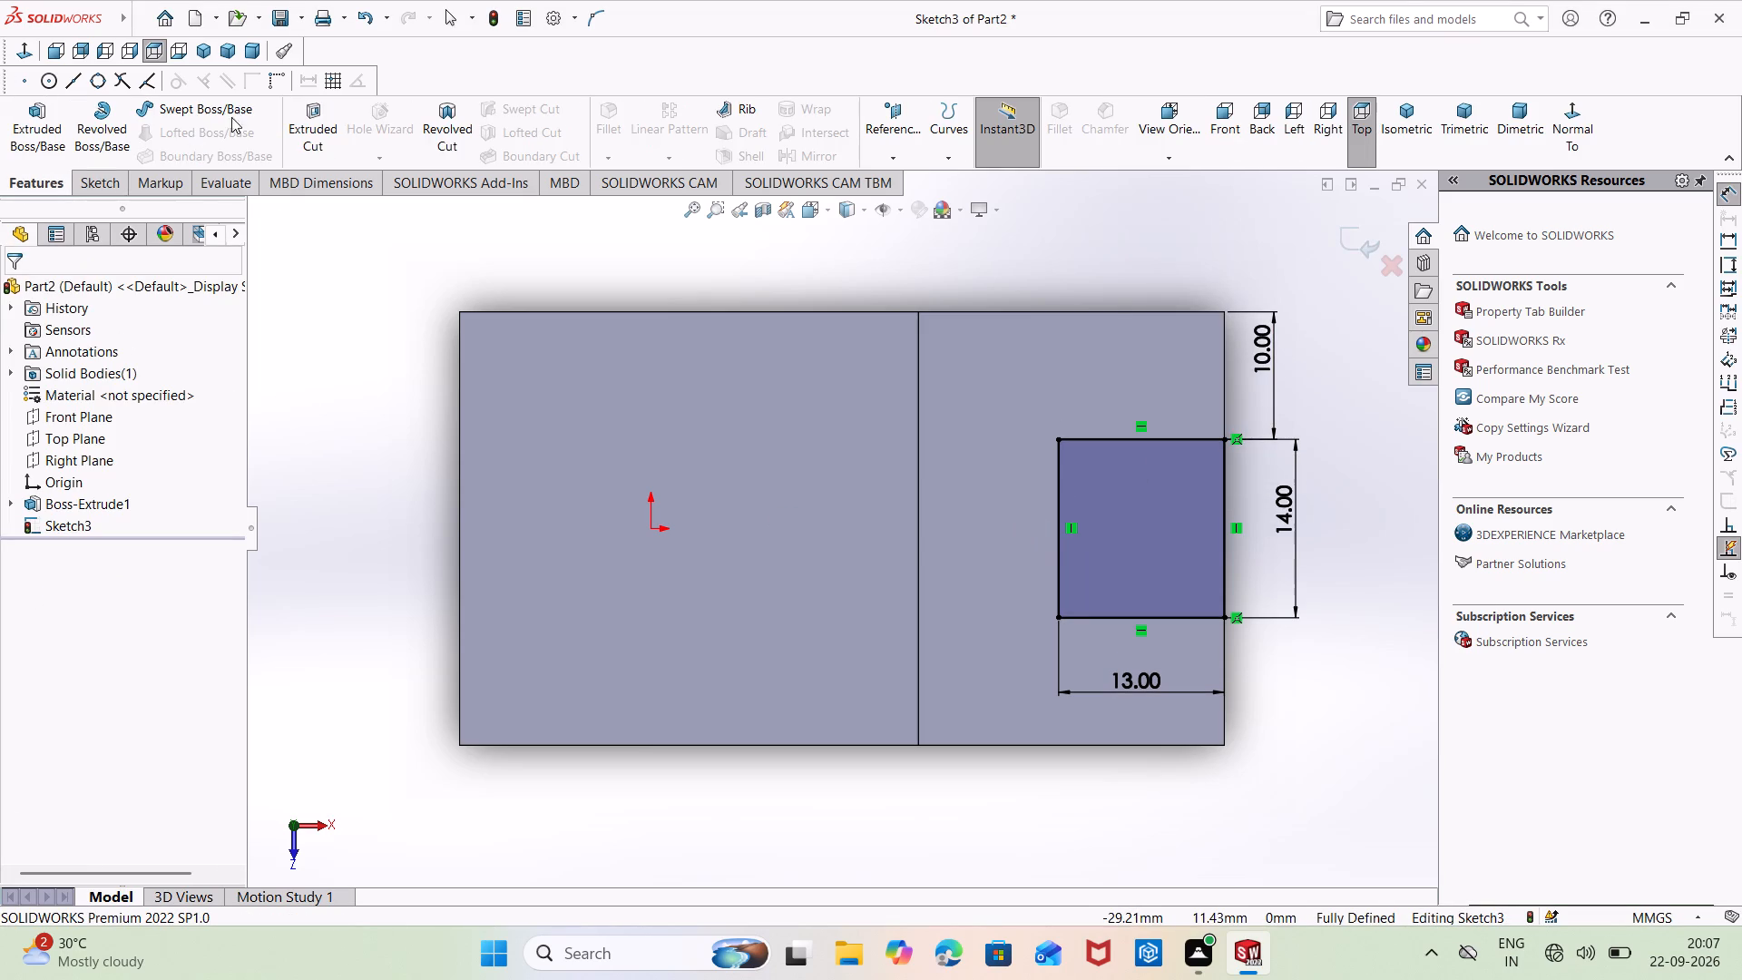
pyautogui.click(317, 136)
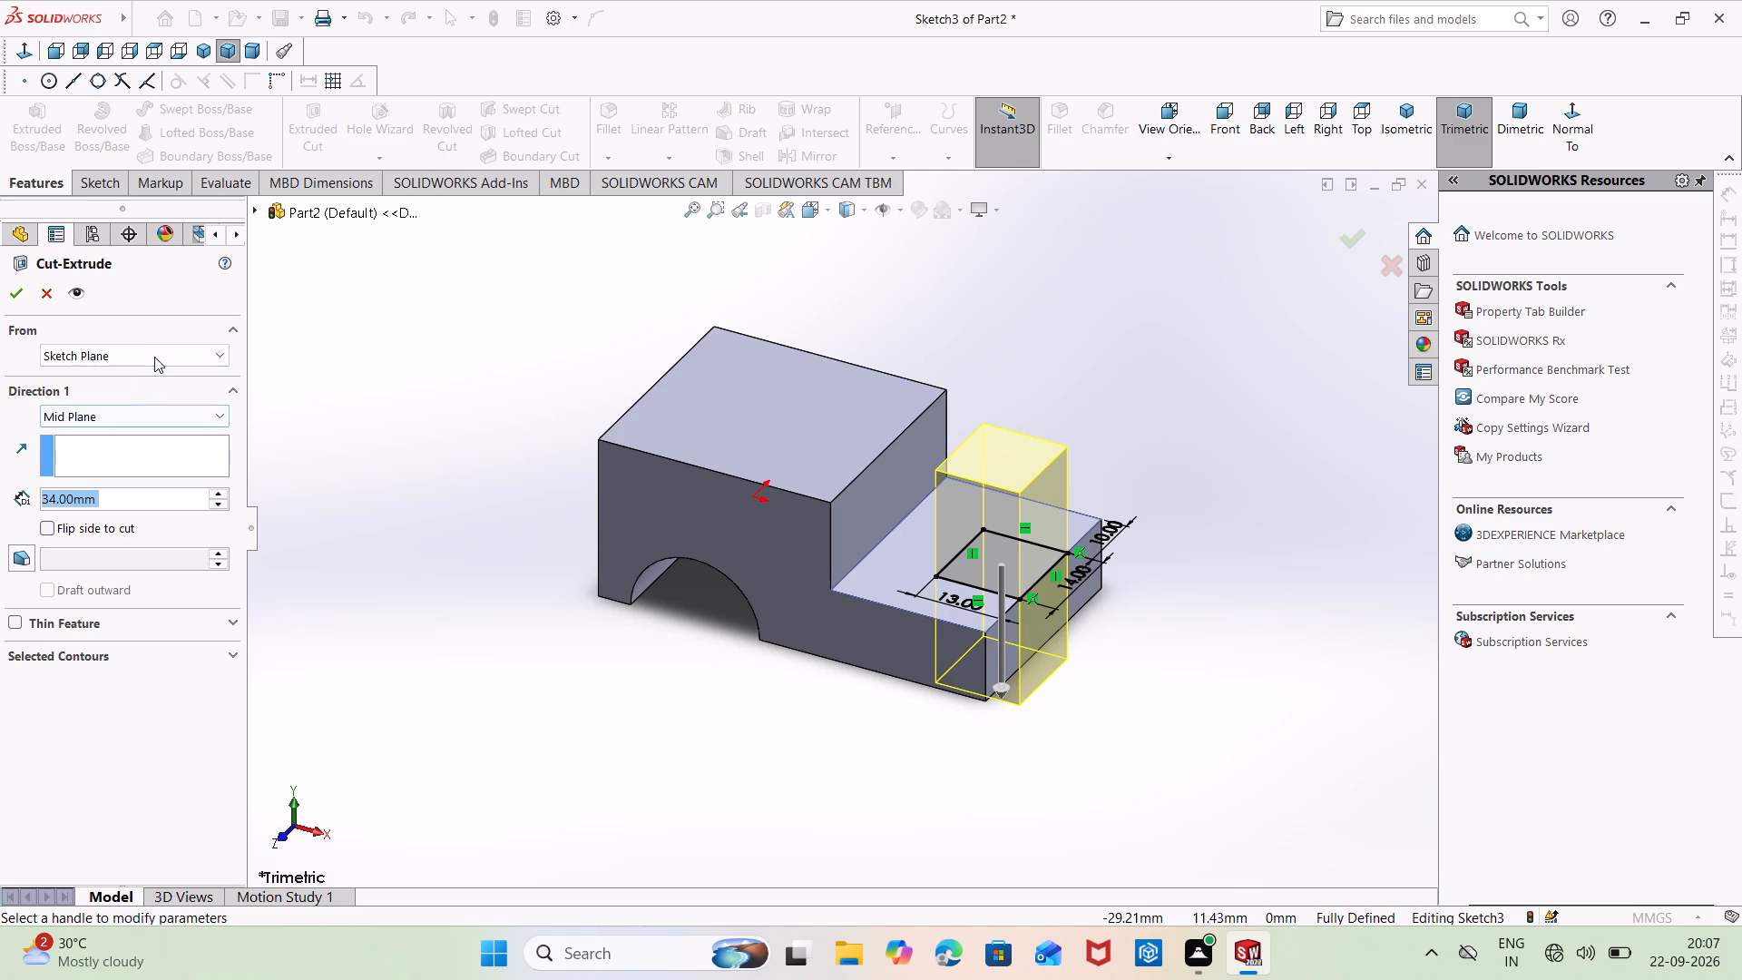
pyautogui.click(12, 294)
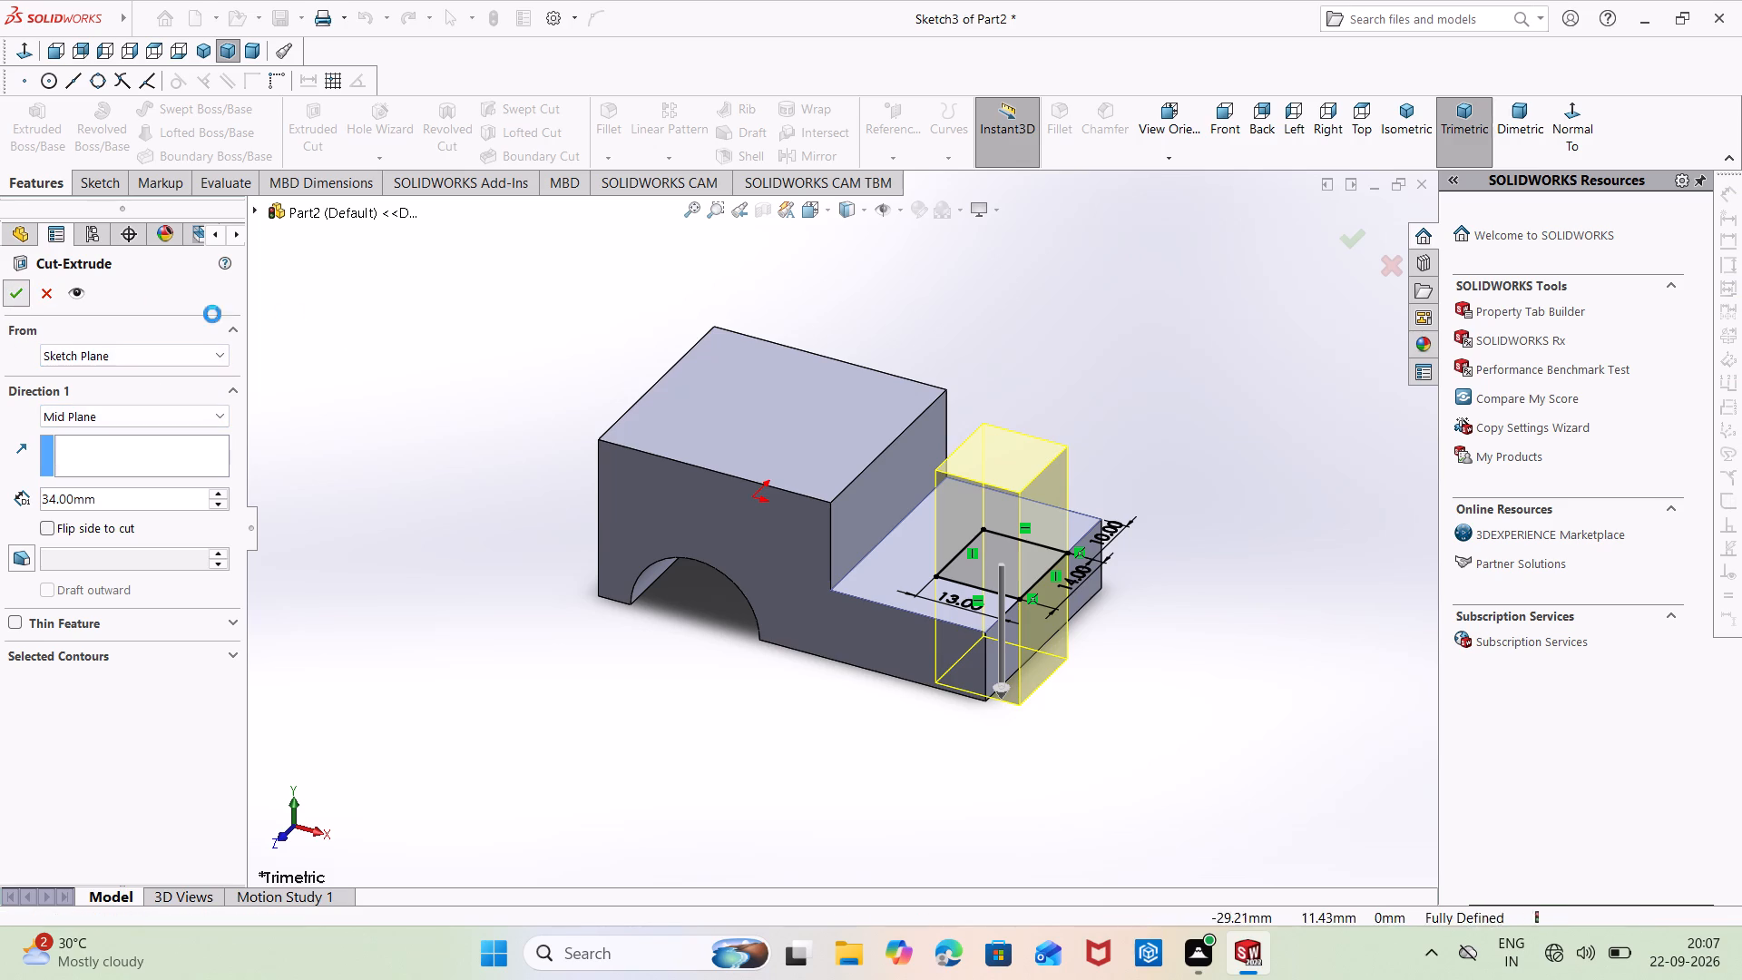
pyautogui.click(471, 336)
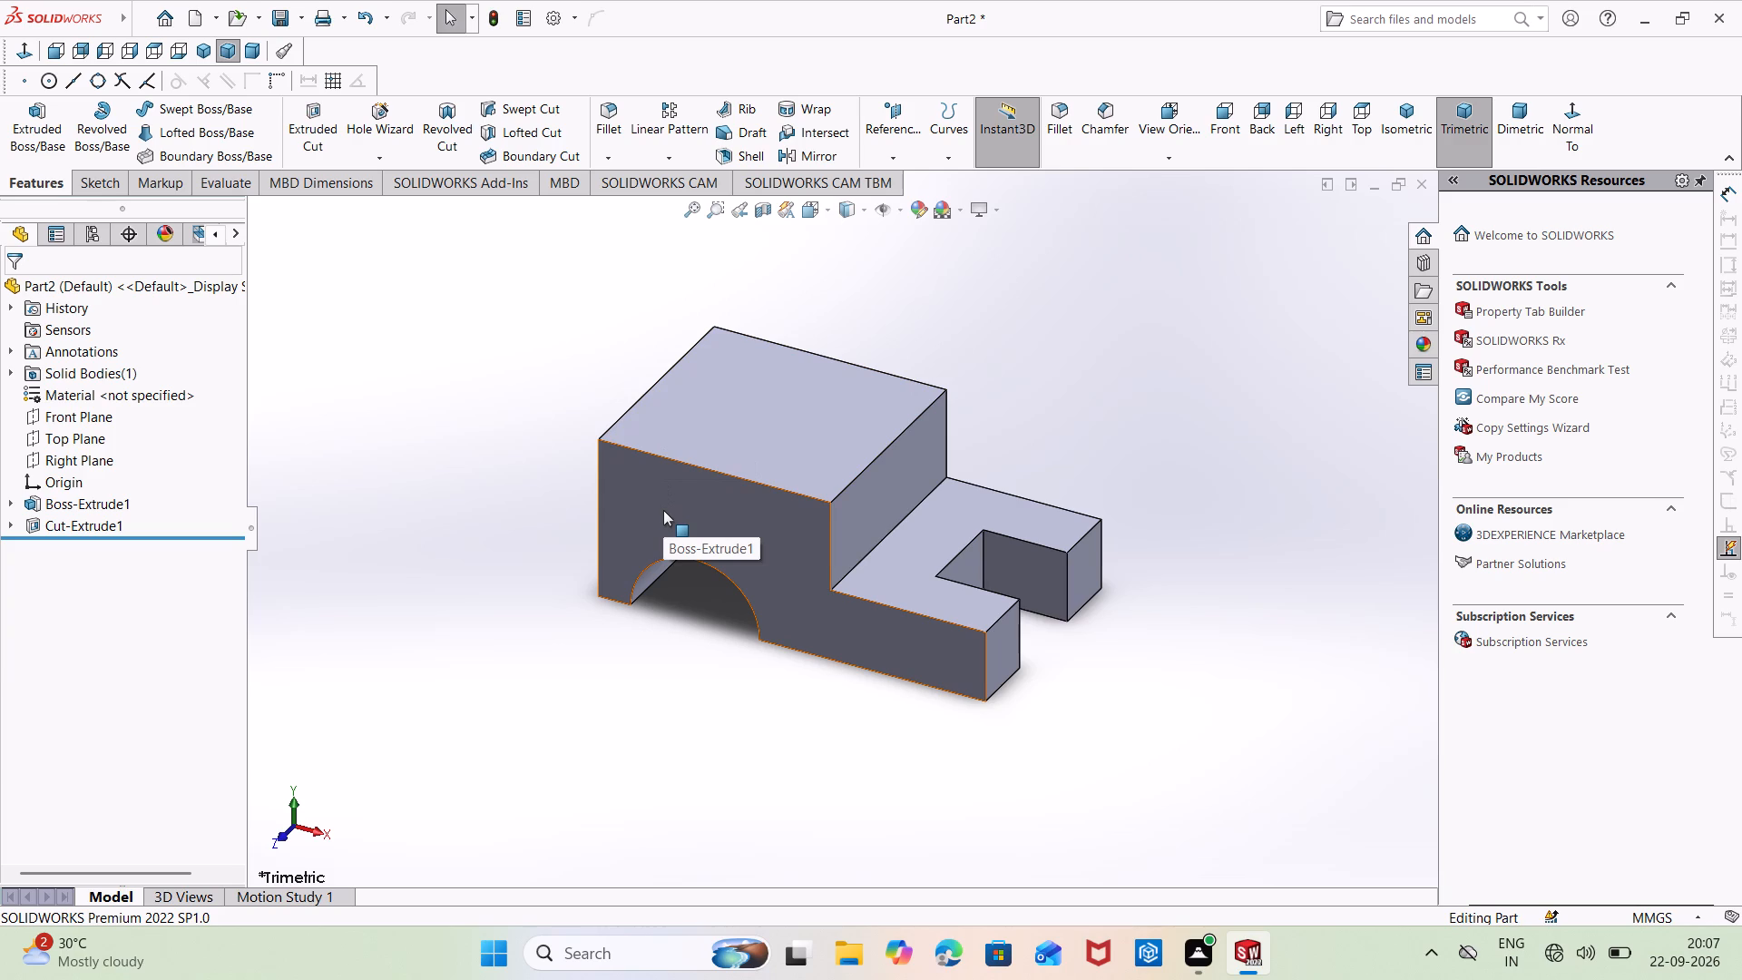
# On the notched side face, sketch a vertical line about 6.3 mm up from the tall end's bottom corner and a diagonal on to the top edge.
pyautogui.rightClick(663, 510)
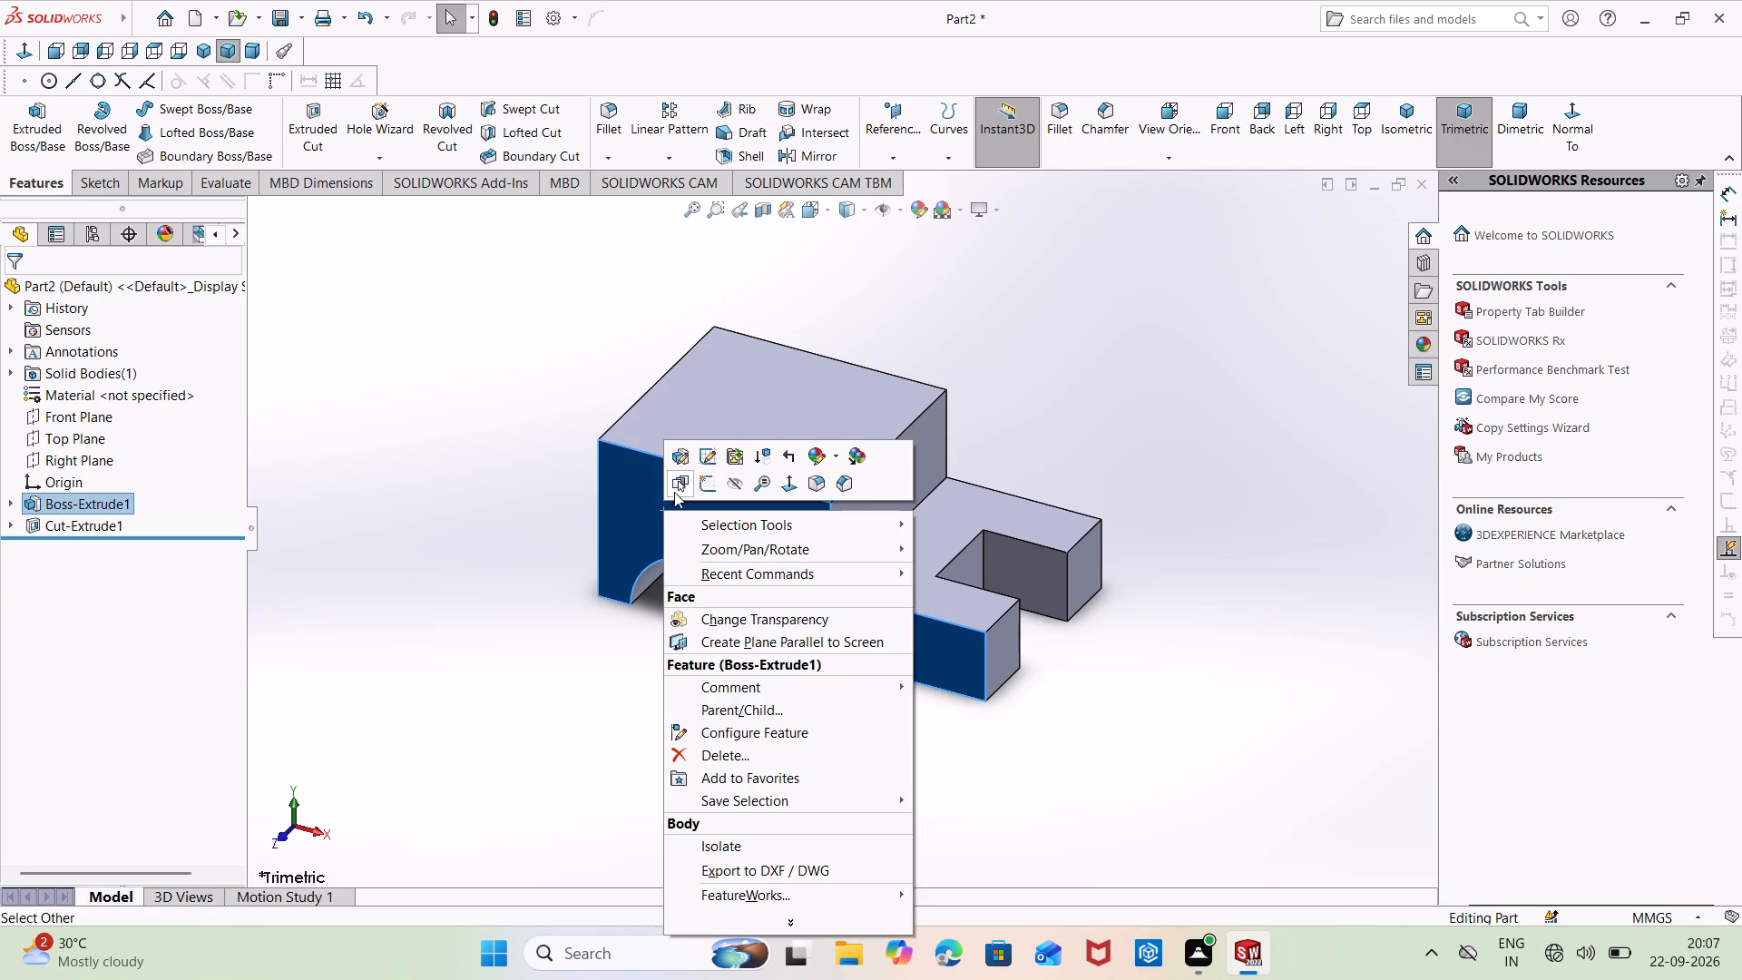
pyautogui.click(700, 485)
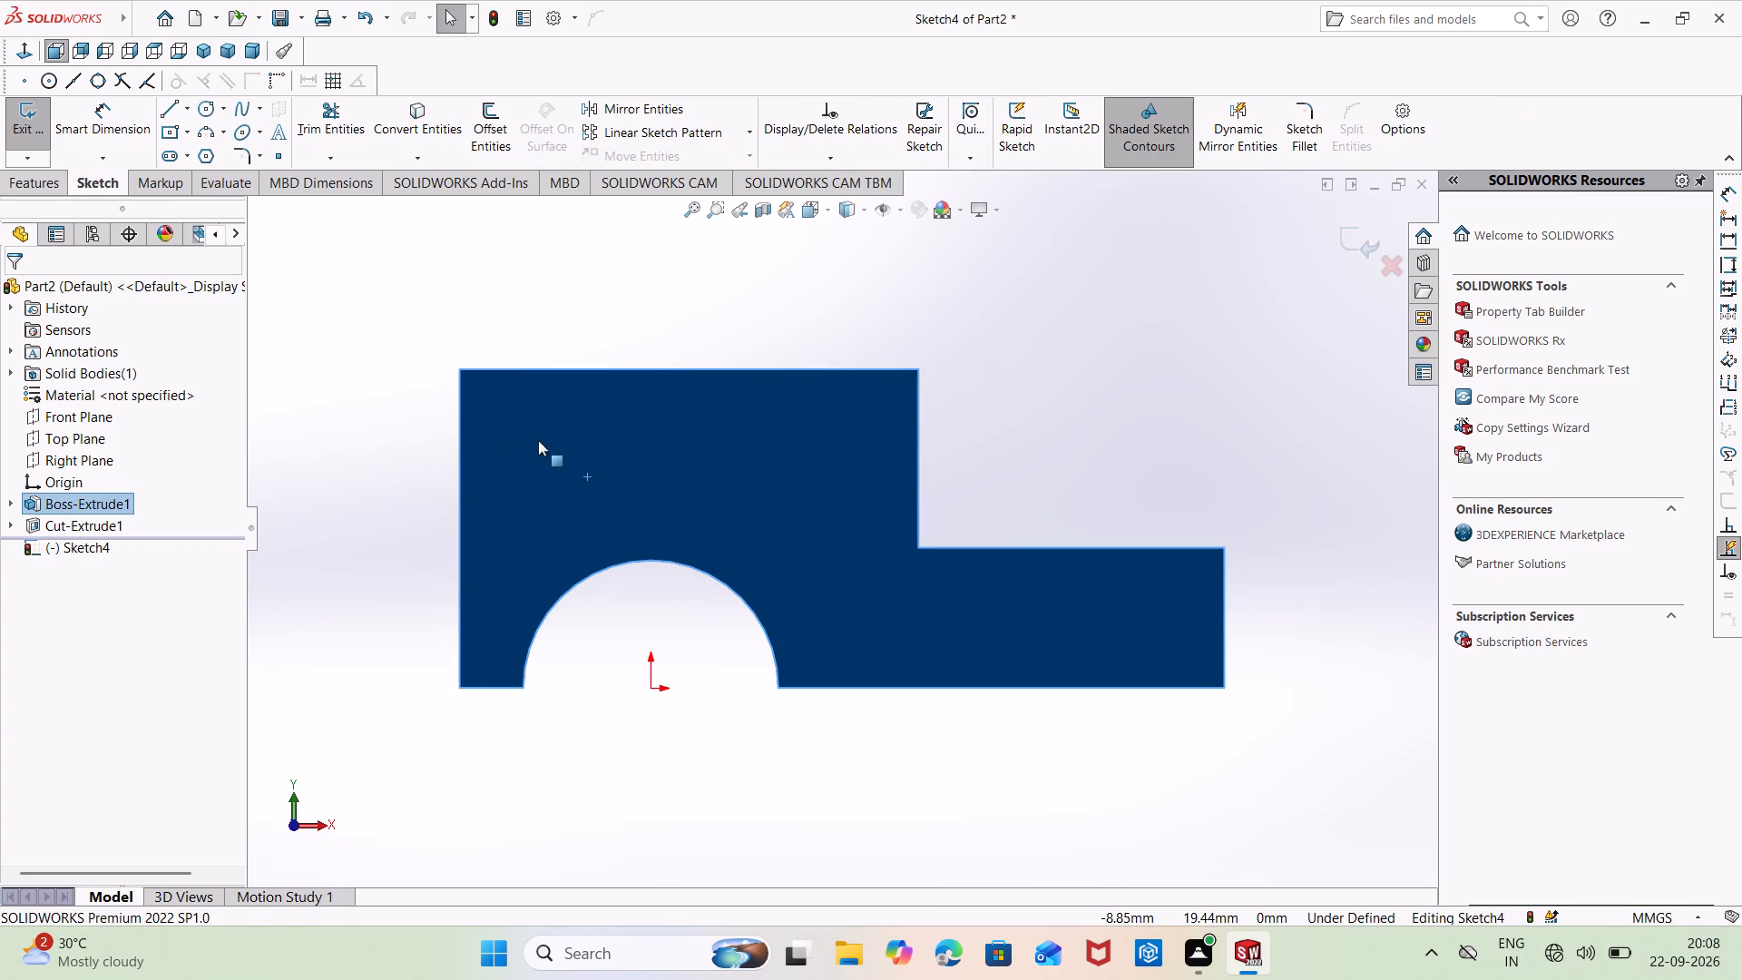
pyautogui.click(373, 516)
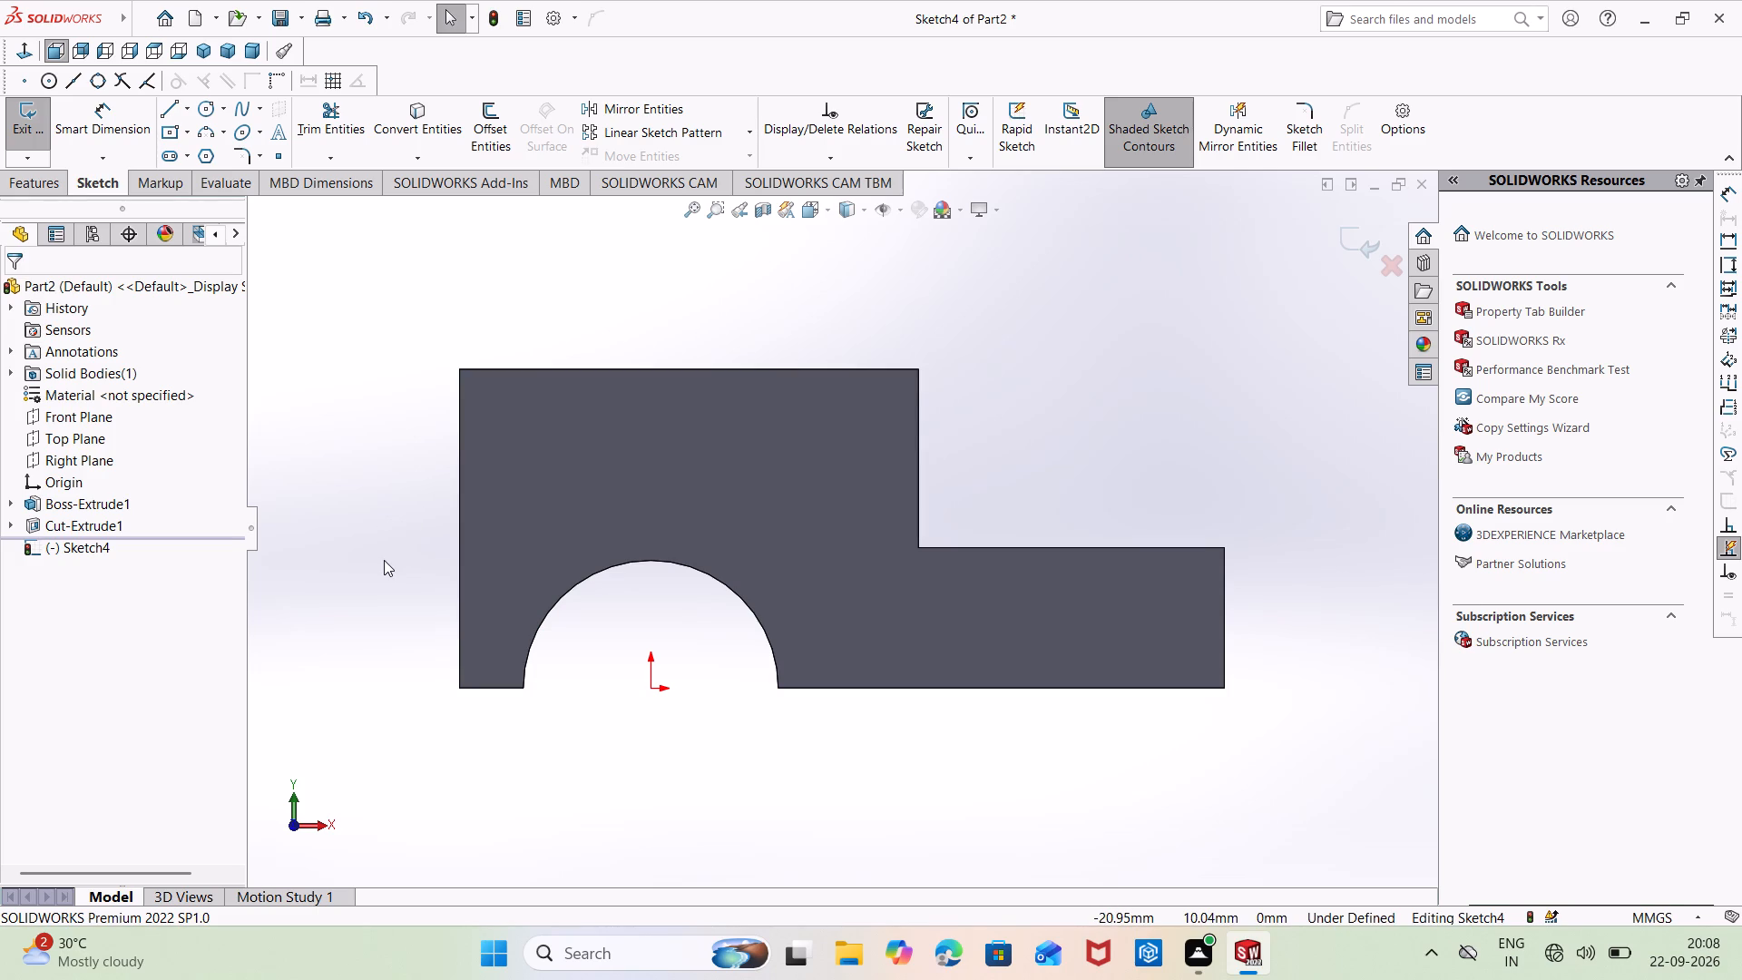
pyautogui.moveTo(416, 595); pyautogui.dragTo(375, 375, button='right')
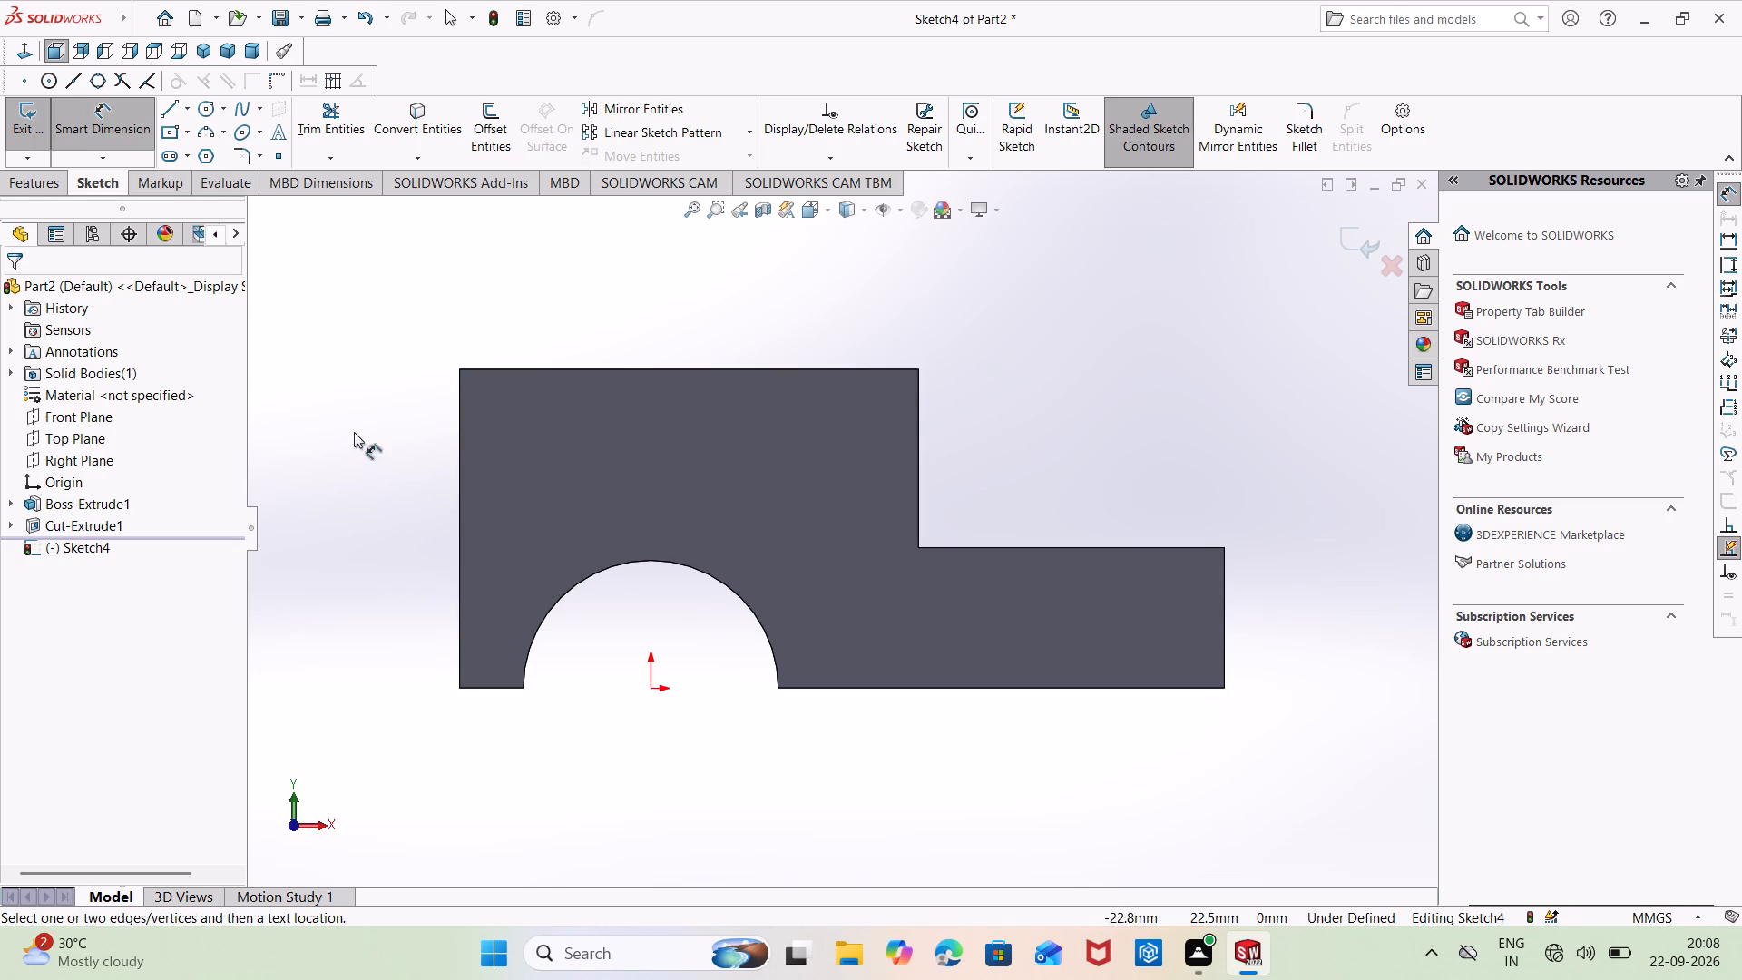
pyautogui.moveTo(439, 707); pyautogui.dragTo(367, 703, button='right')
pyautogui.moveTo(415, 723); pyautogui.dragTo(355, 720, button='right')
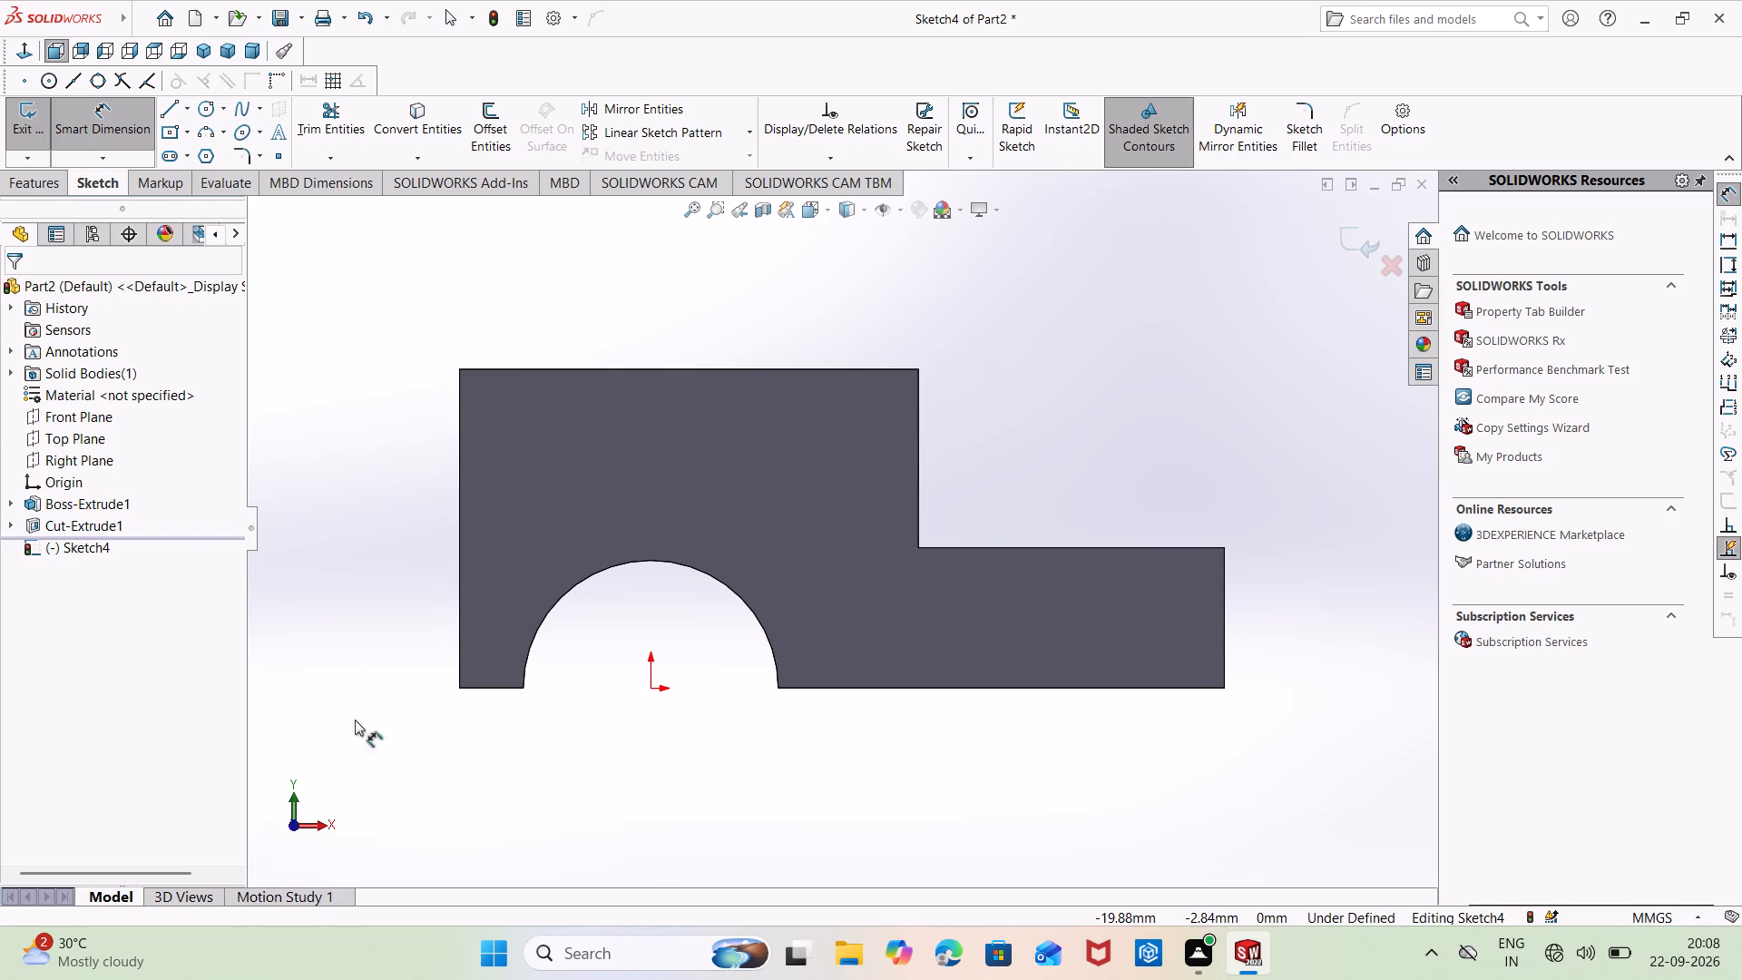
pyautogui.moveTo(355, 720); pyautogui.dragTo(290, 710, button='right')
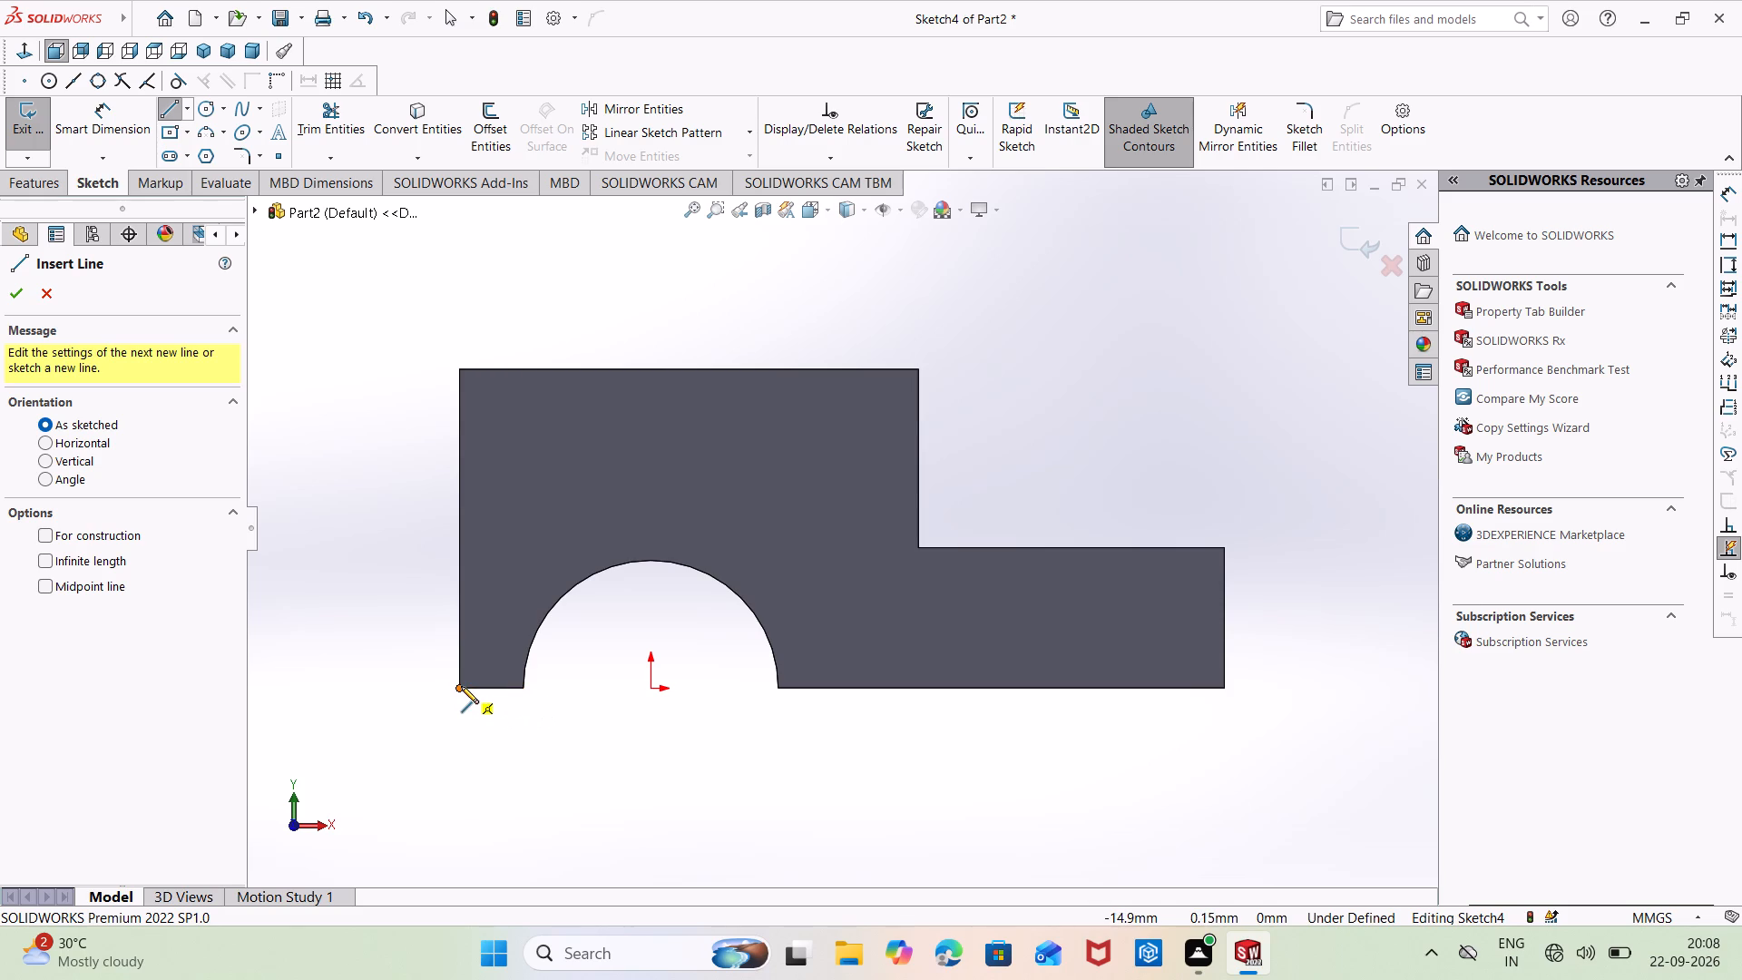
pyautogui.click(461, 686)
pyautogui.click(459, 607)
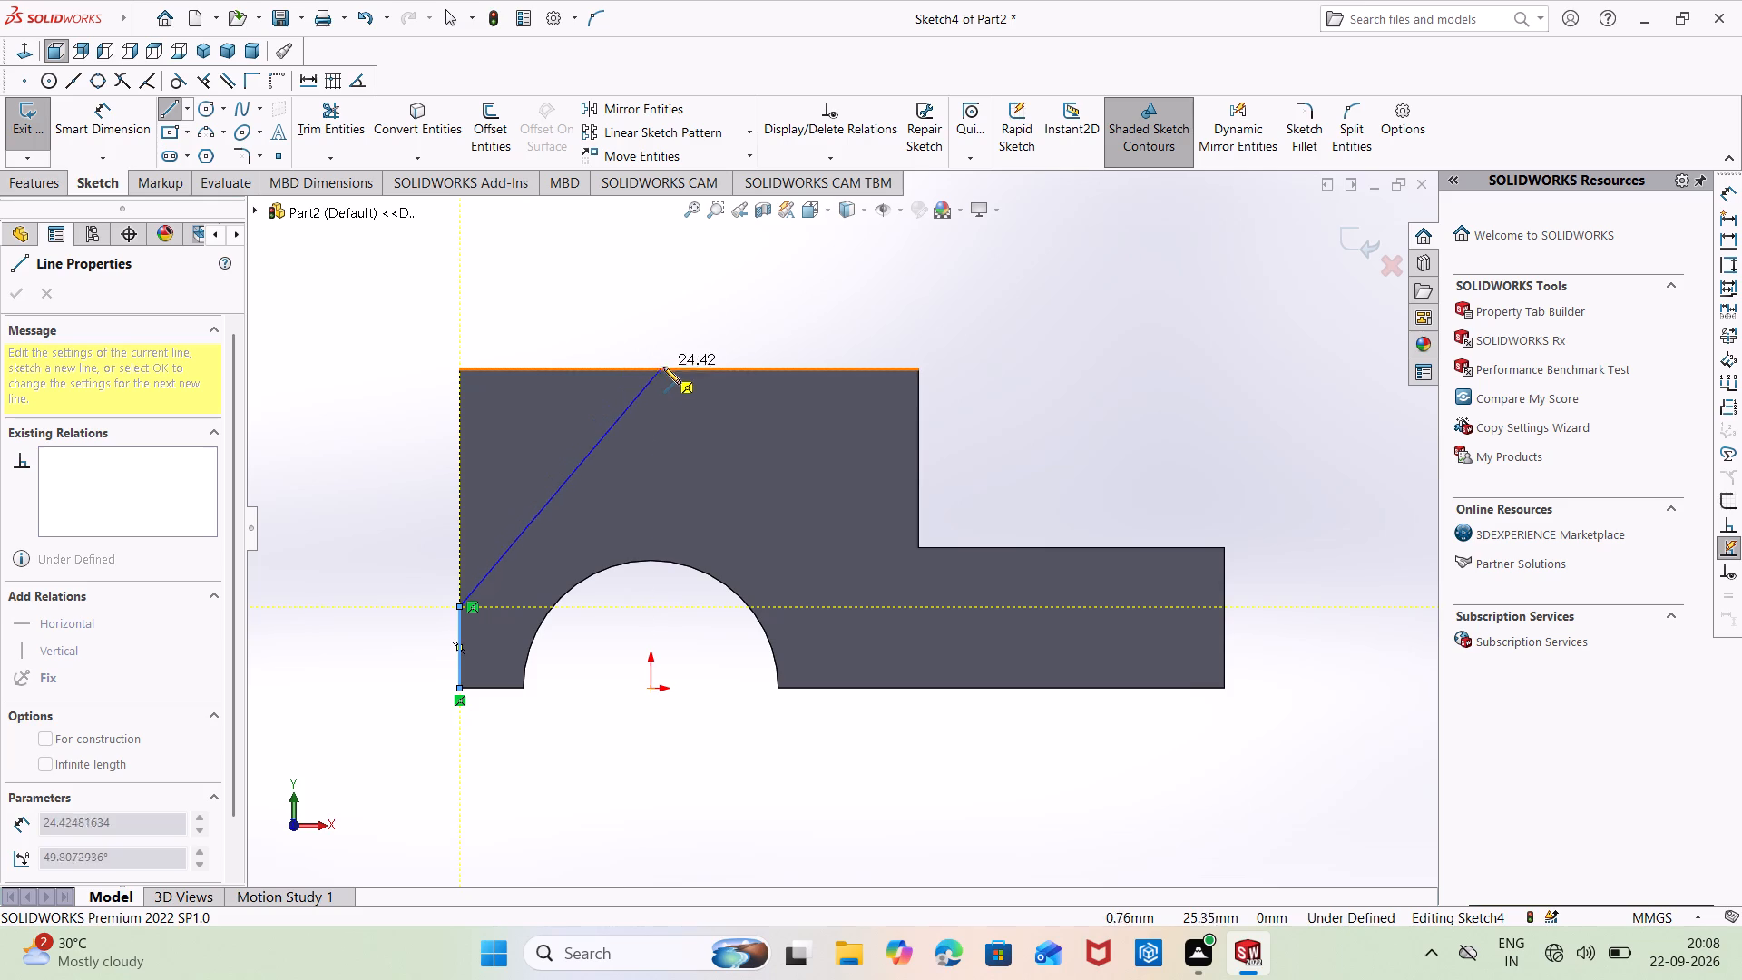
pyautogui.click(692, 370)
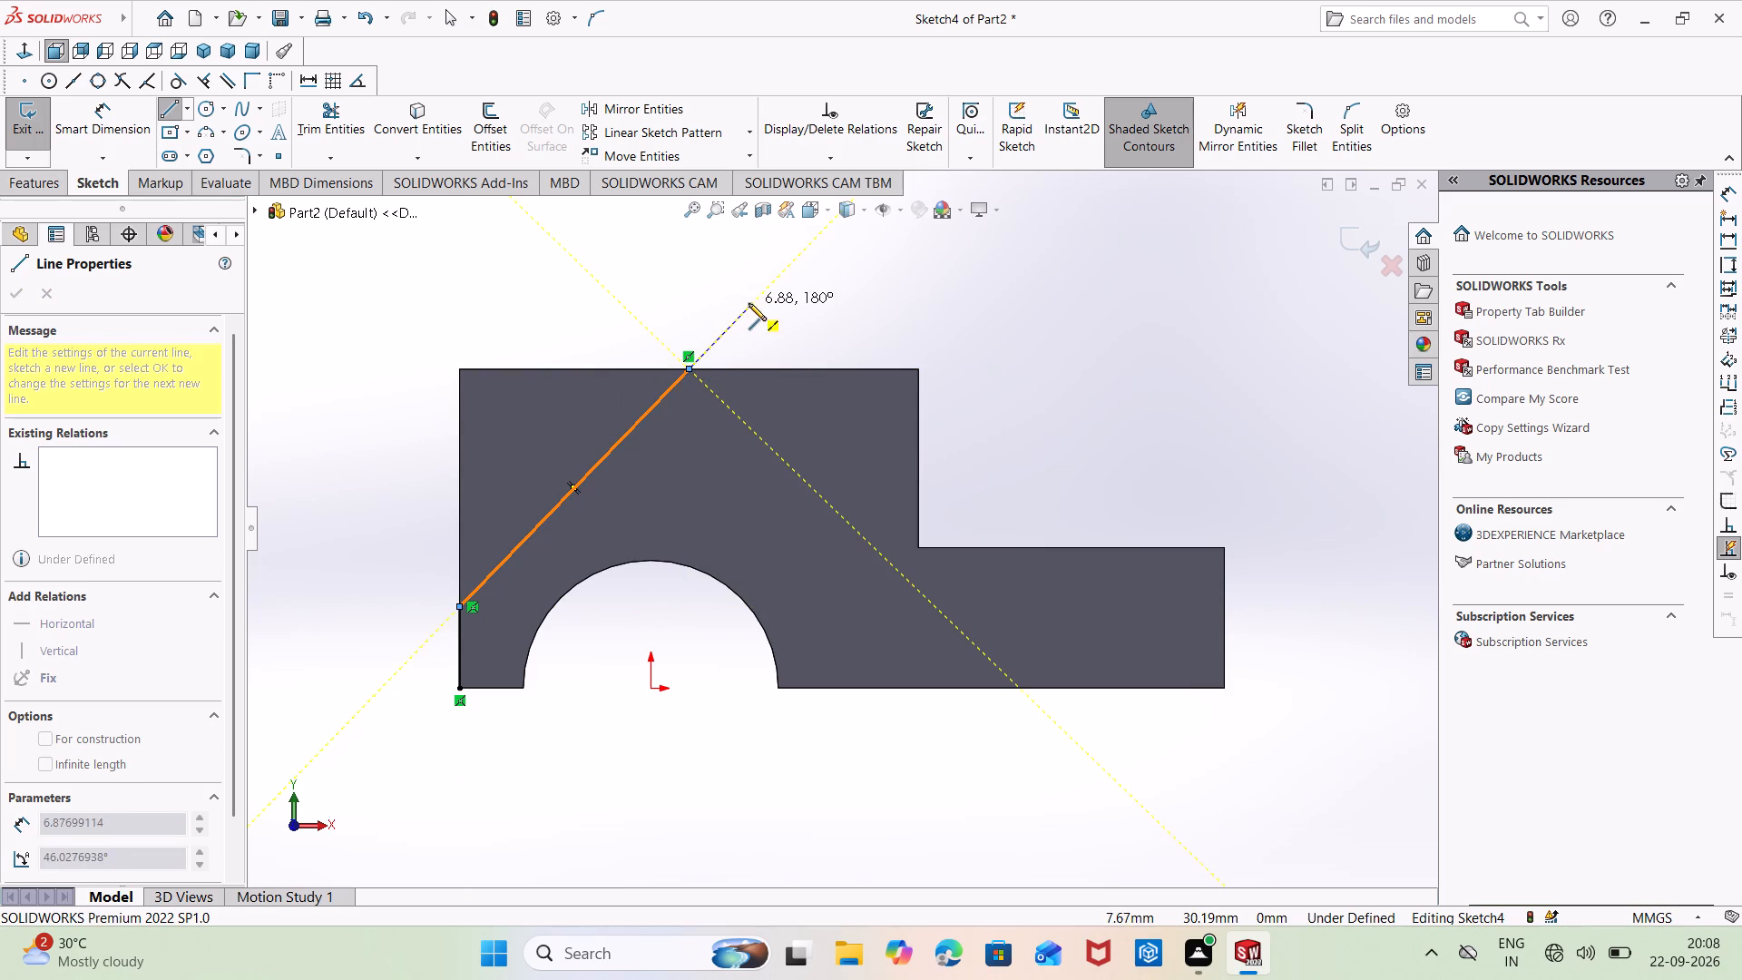
pyautogui.press('Escape')
# Dimension the short vertical line on the block's tall end to 8 mm.
pyautogui.moveTo(425, 654); pyautogui.dragTo(364, 526, button='right')
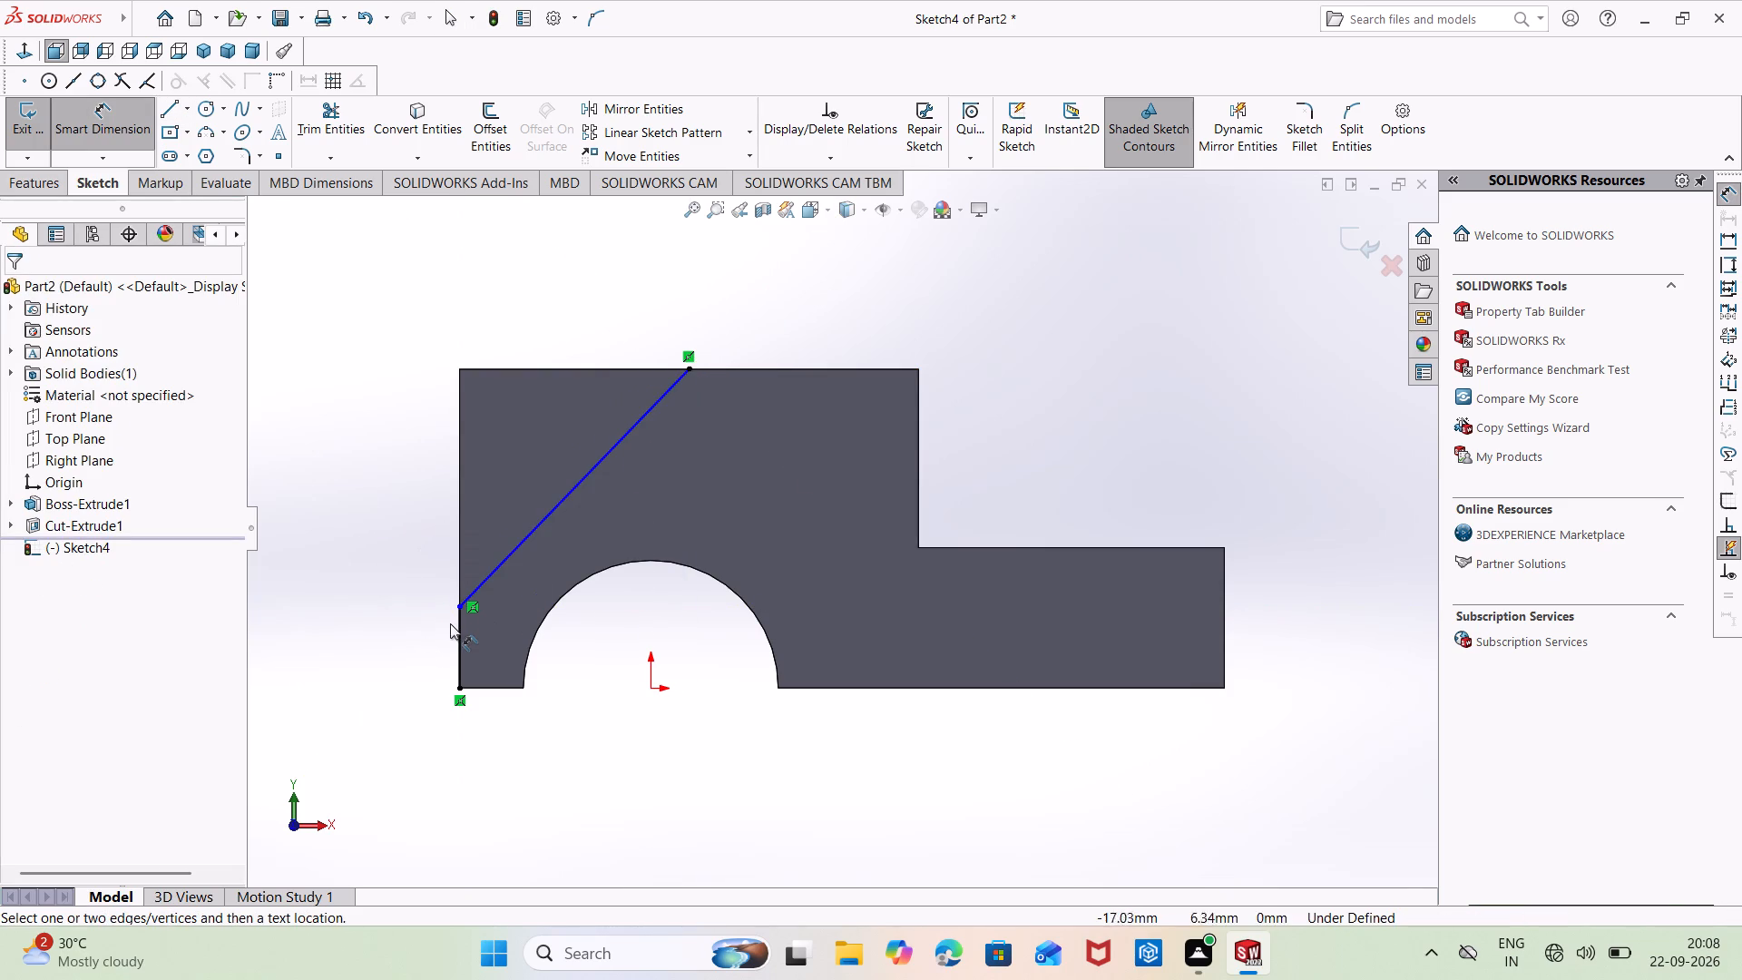
pyautogui.click(460, 638)
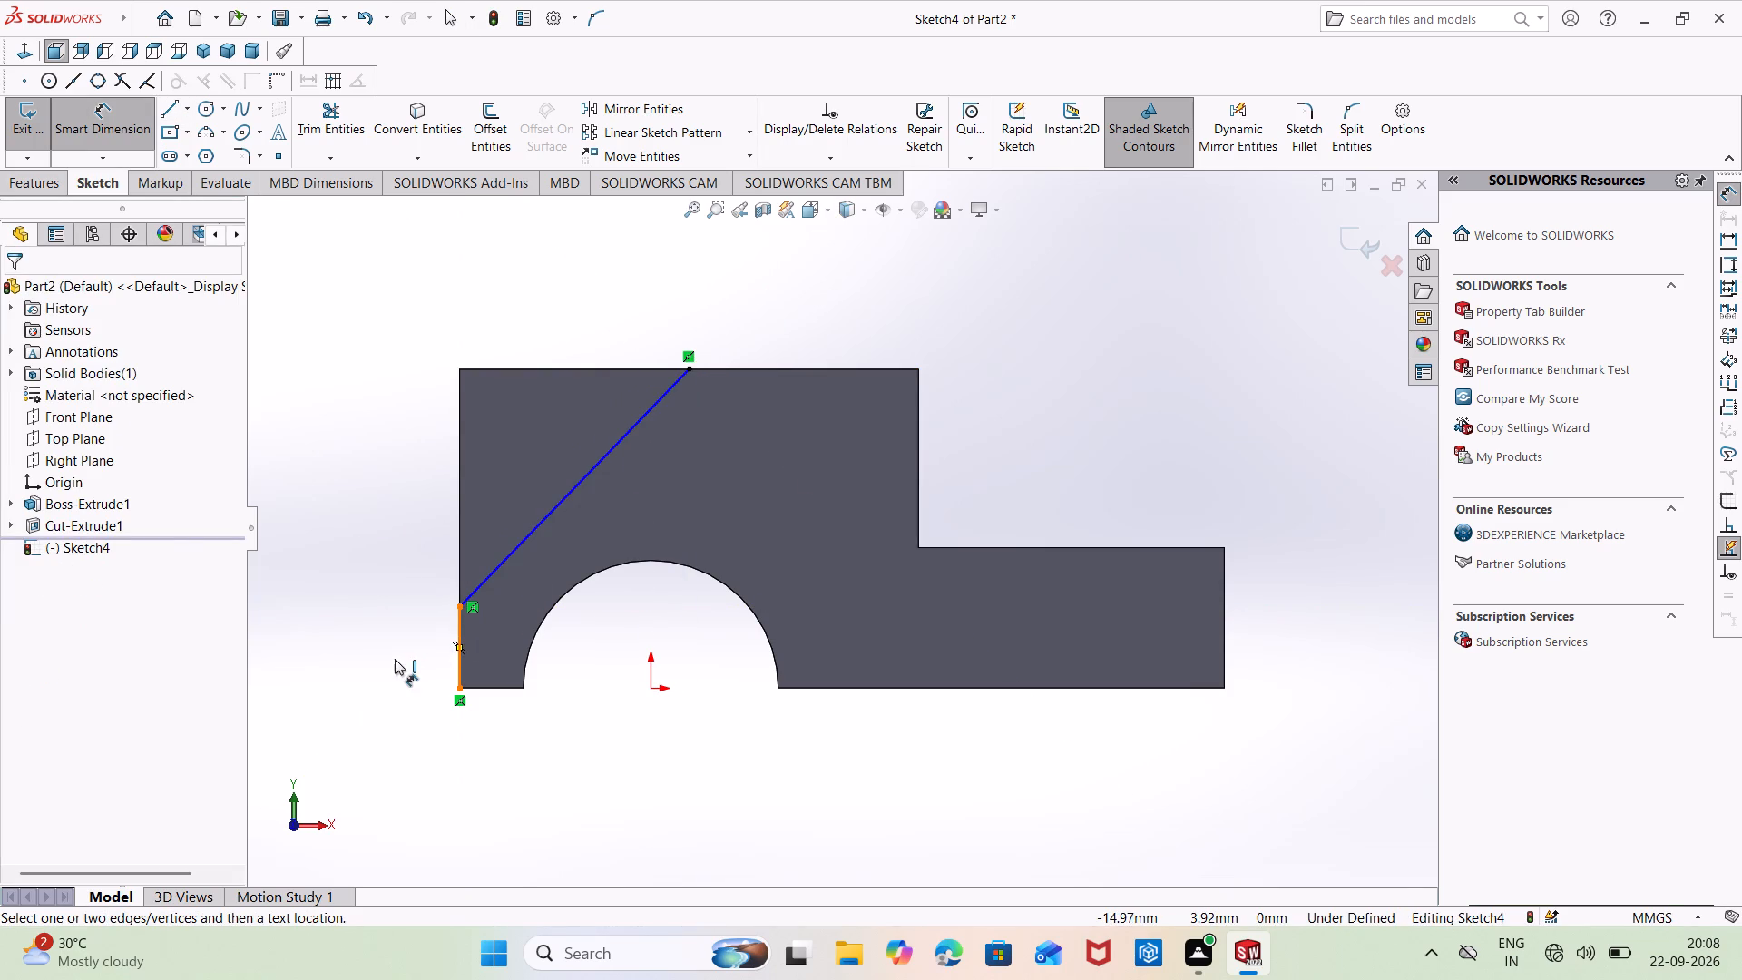
pyautogui.click(387, 661)
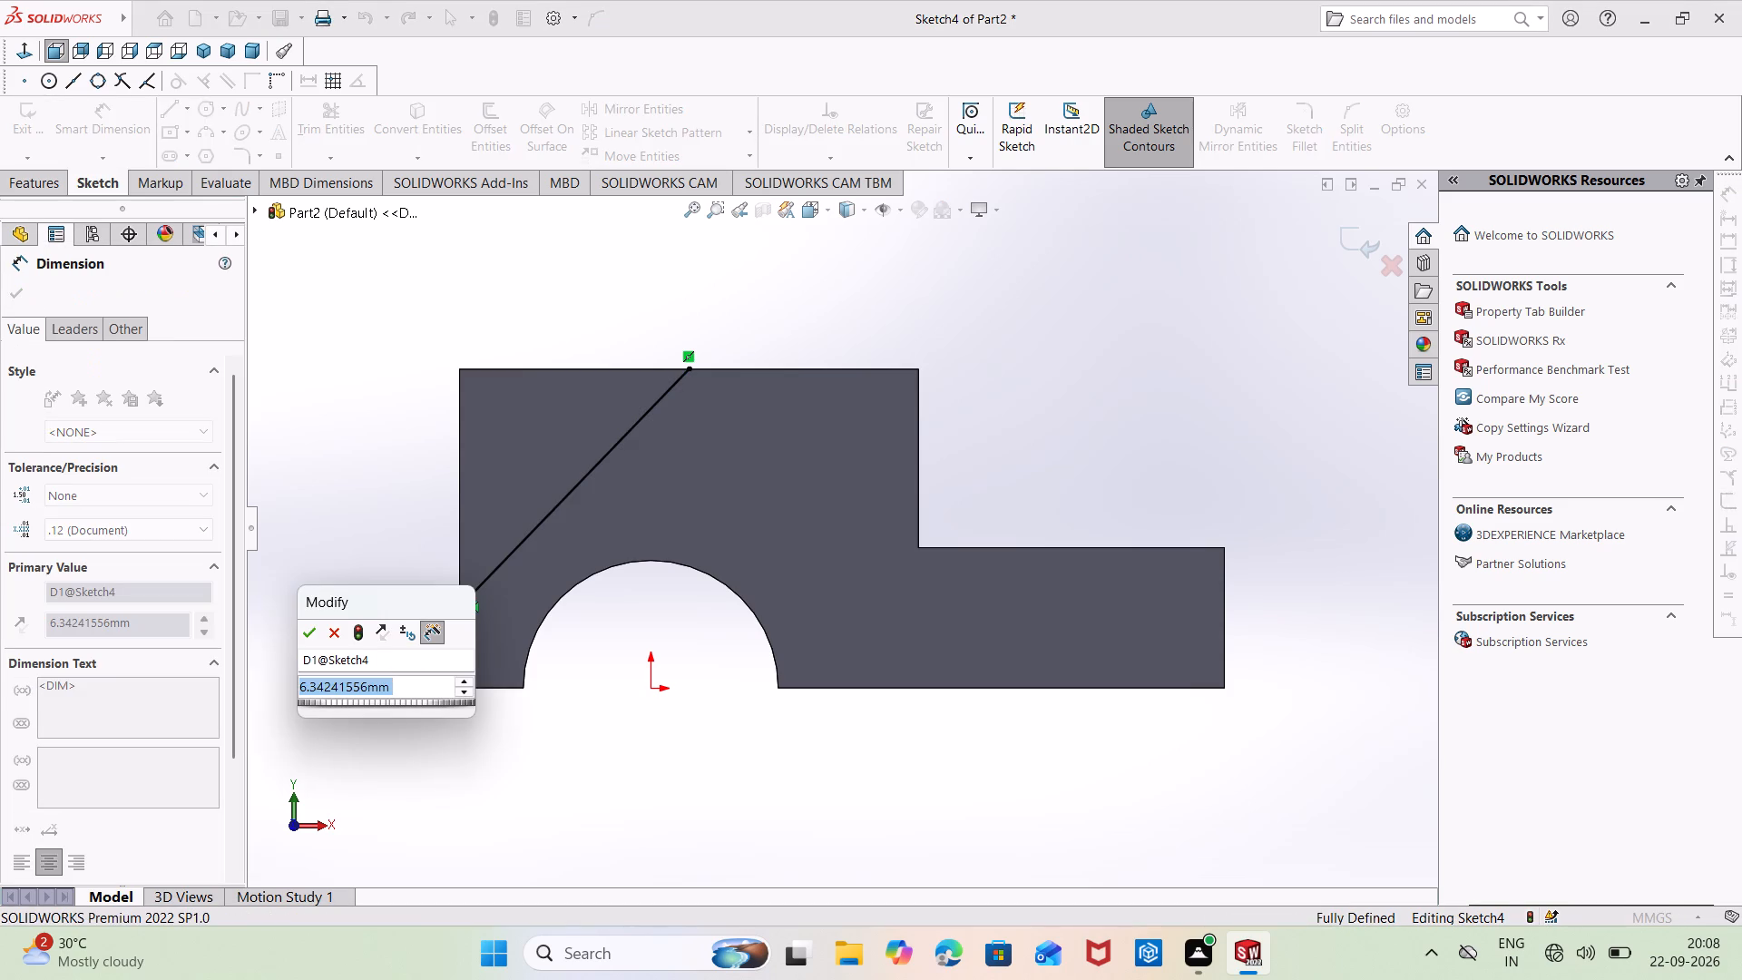
pyautogui.press('BackSpace')
pyautogui.press('8')
pyautogui.press('Return')
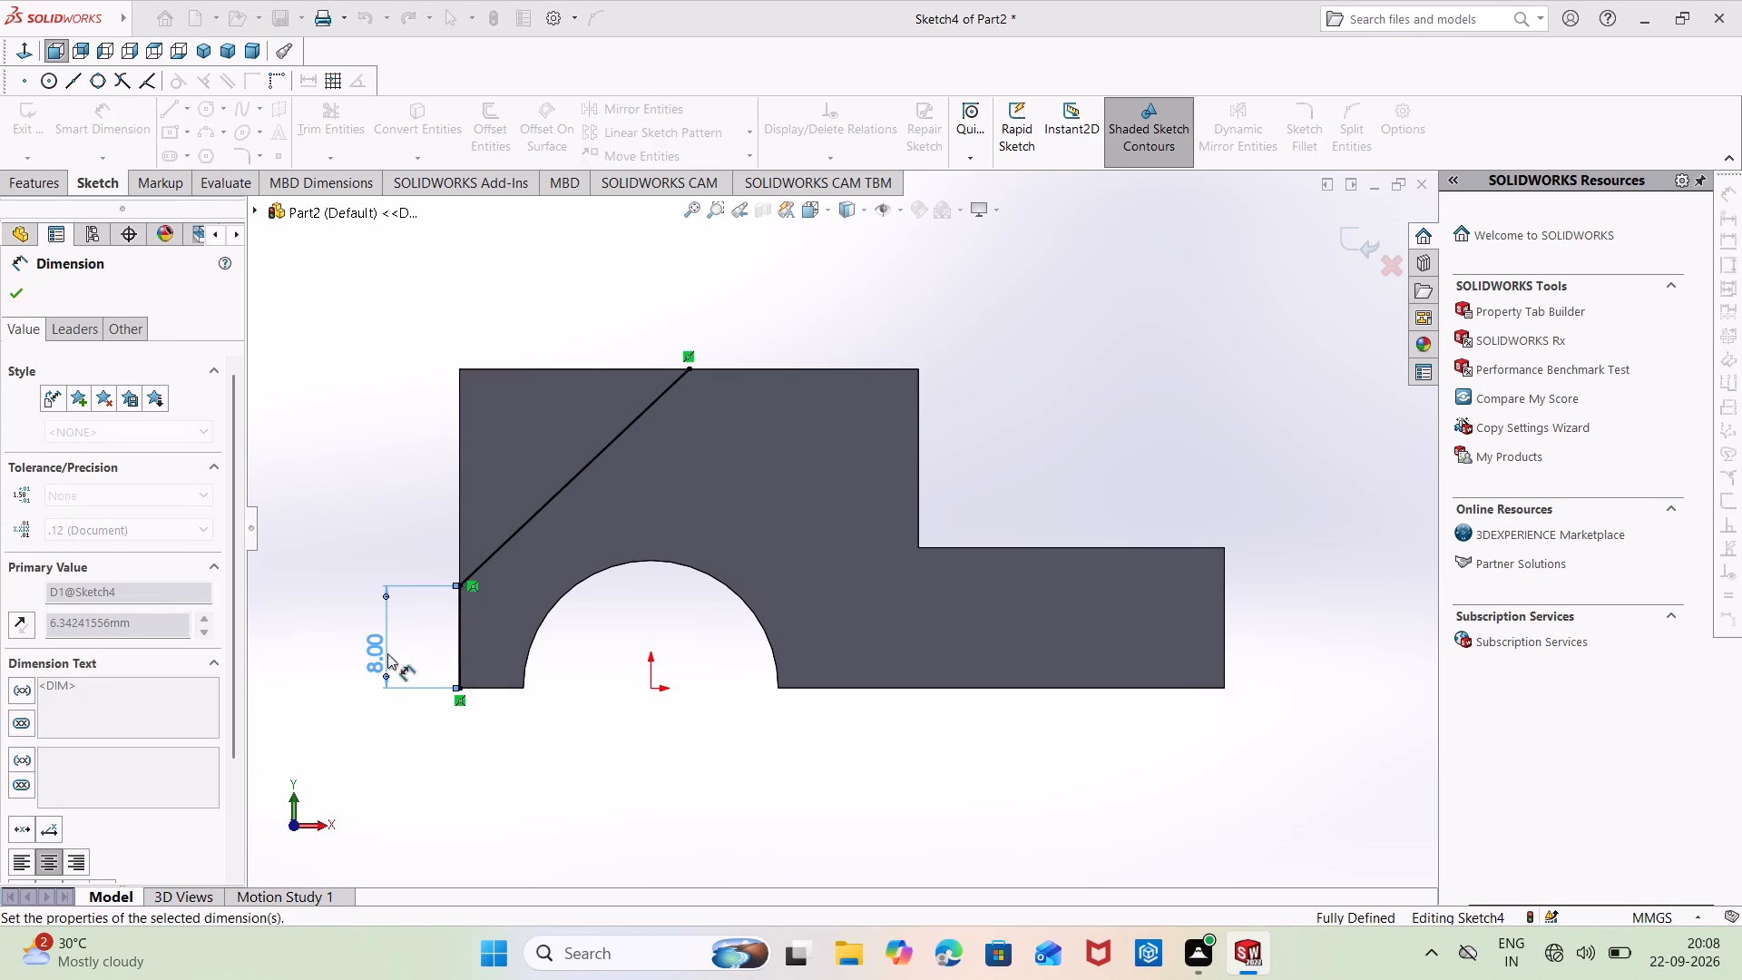
pyautogui.click(363, 532)
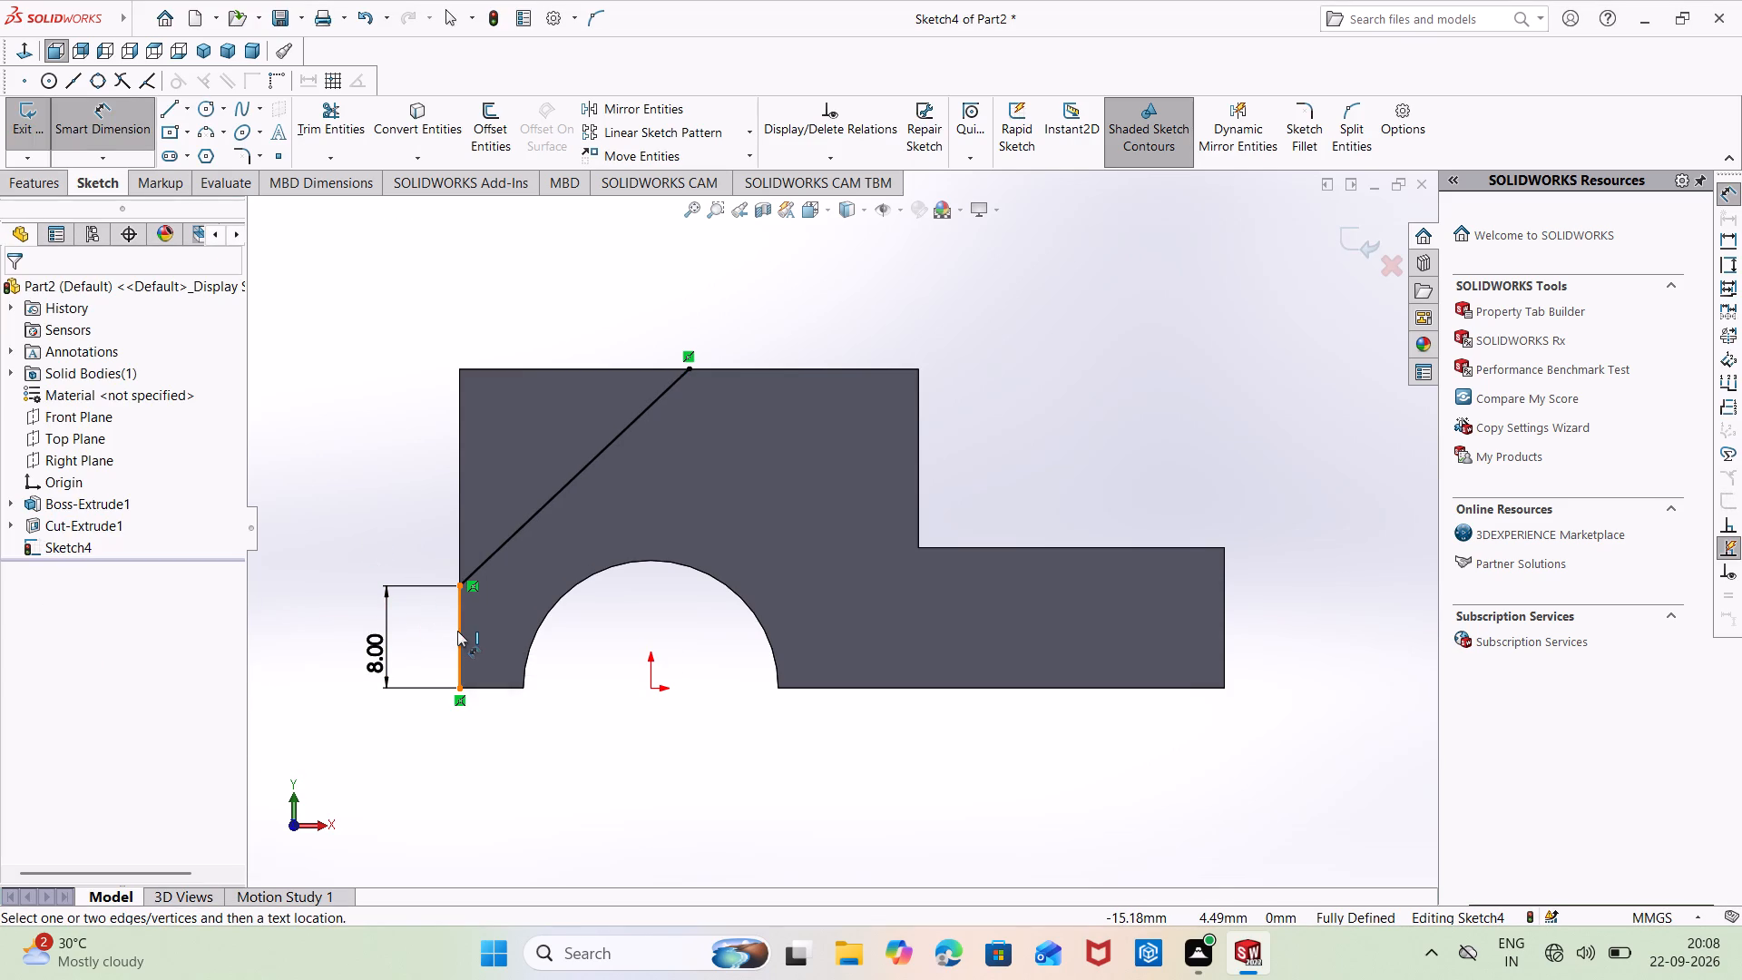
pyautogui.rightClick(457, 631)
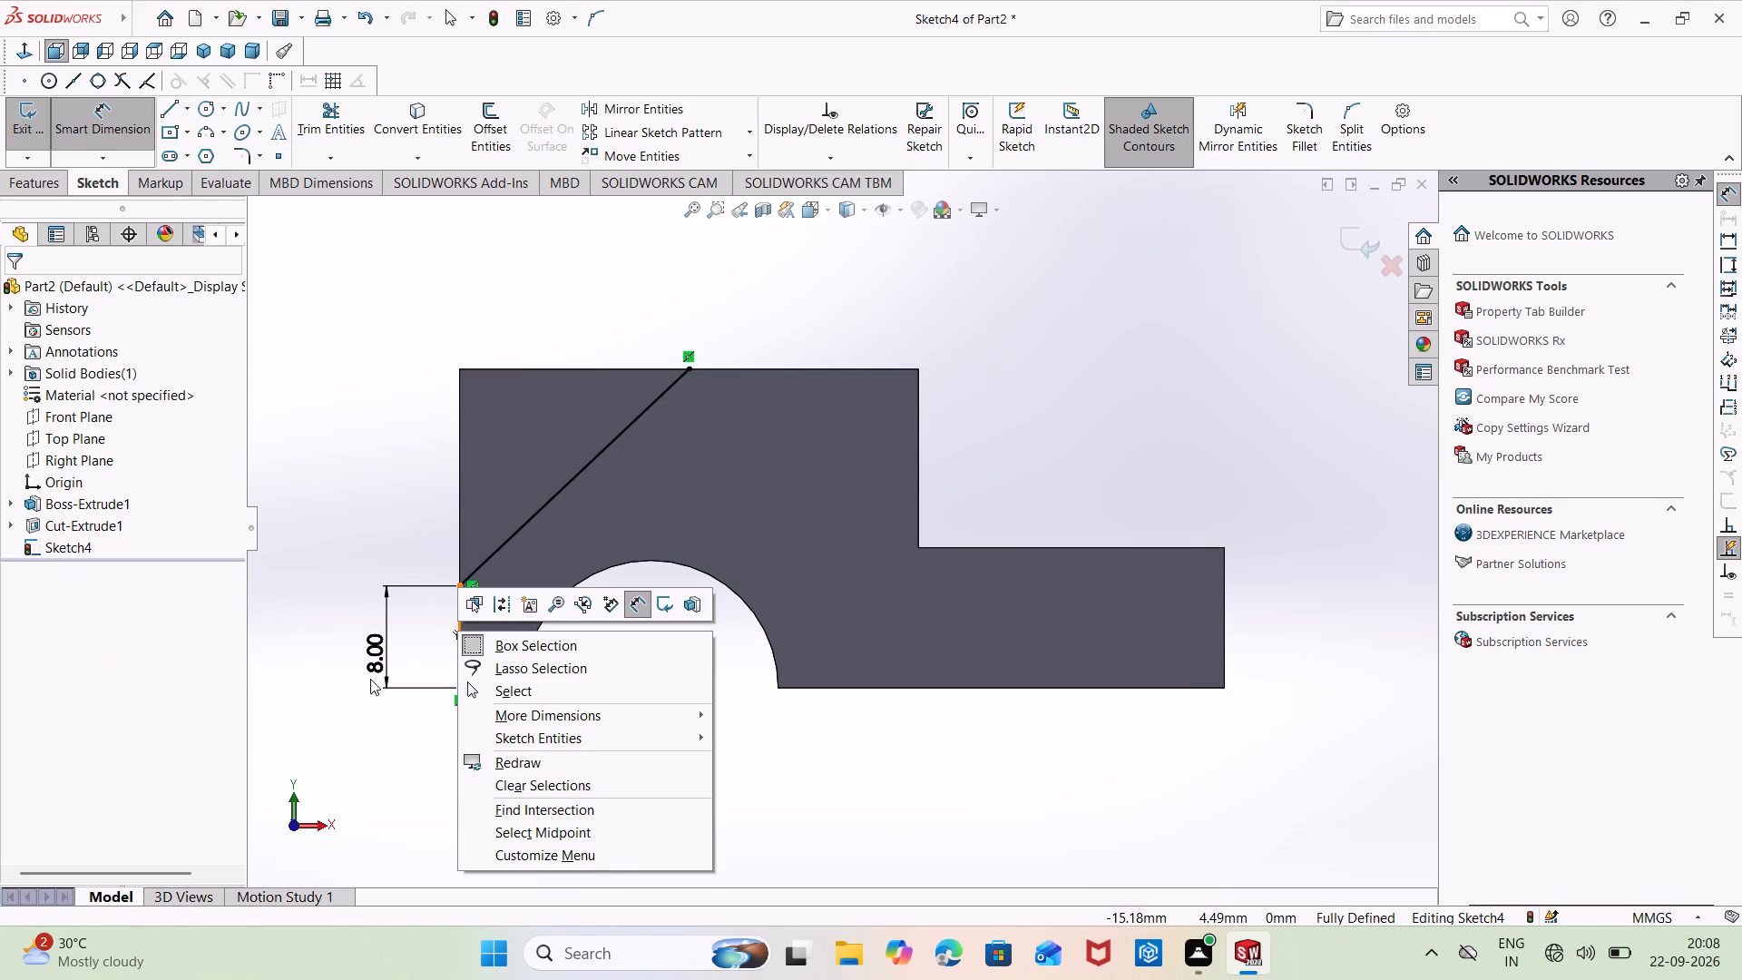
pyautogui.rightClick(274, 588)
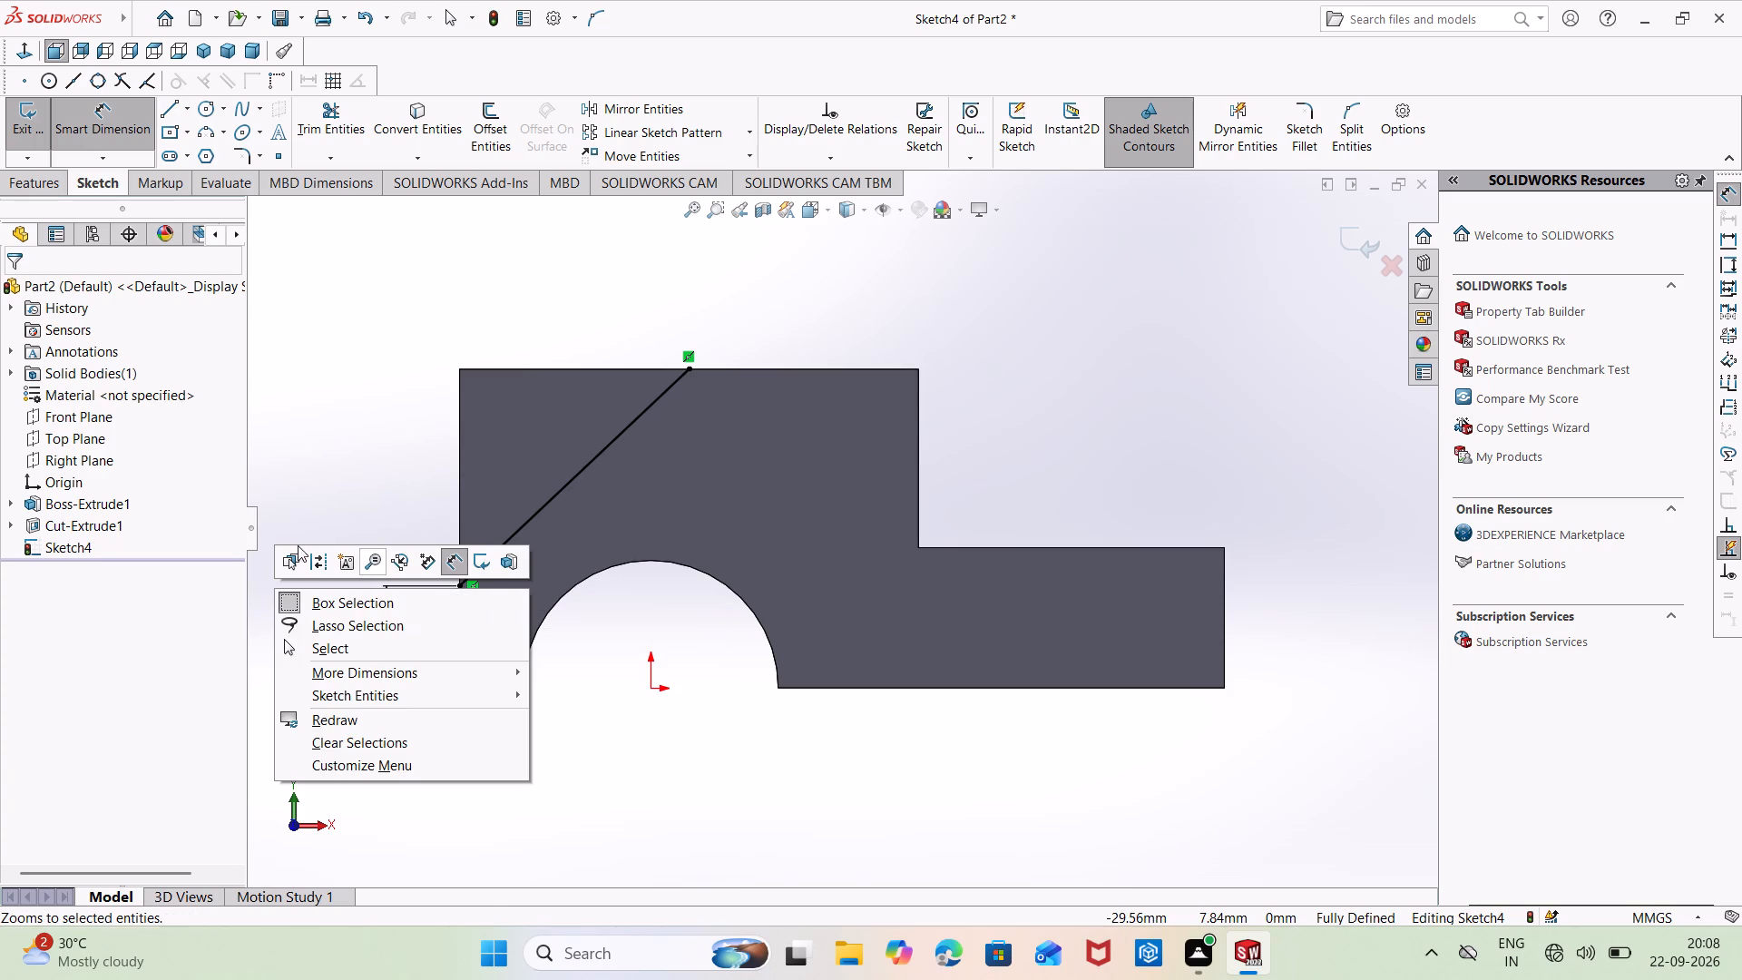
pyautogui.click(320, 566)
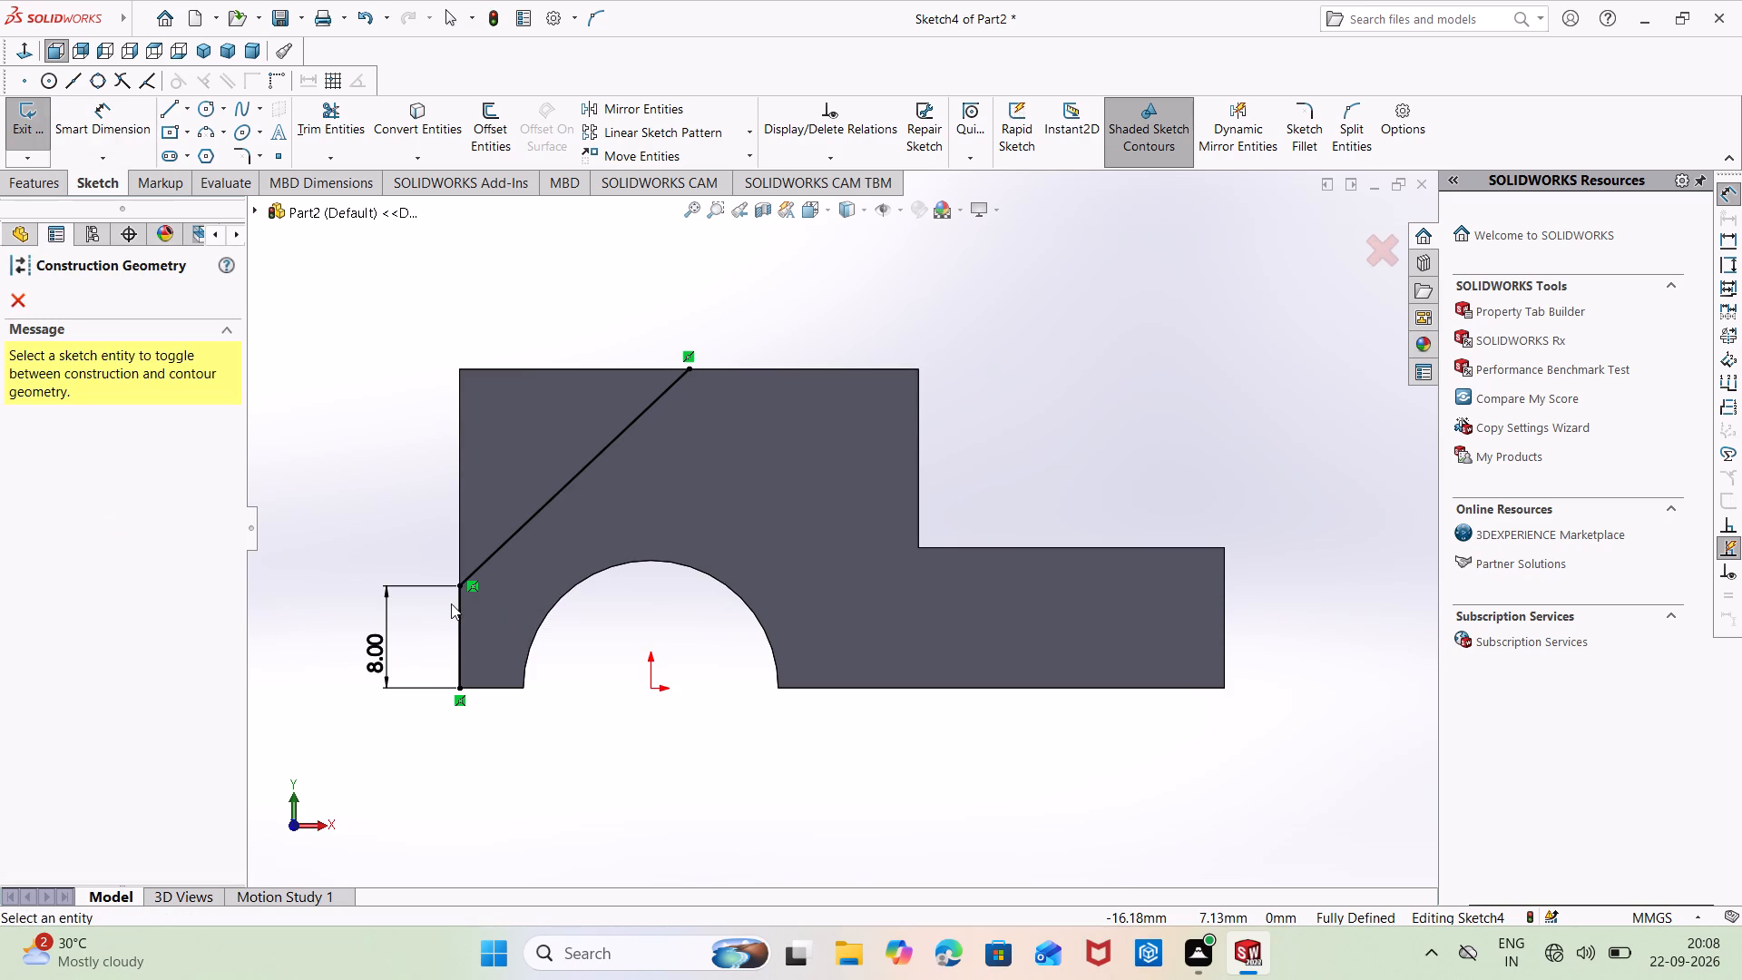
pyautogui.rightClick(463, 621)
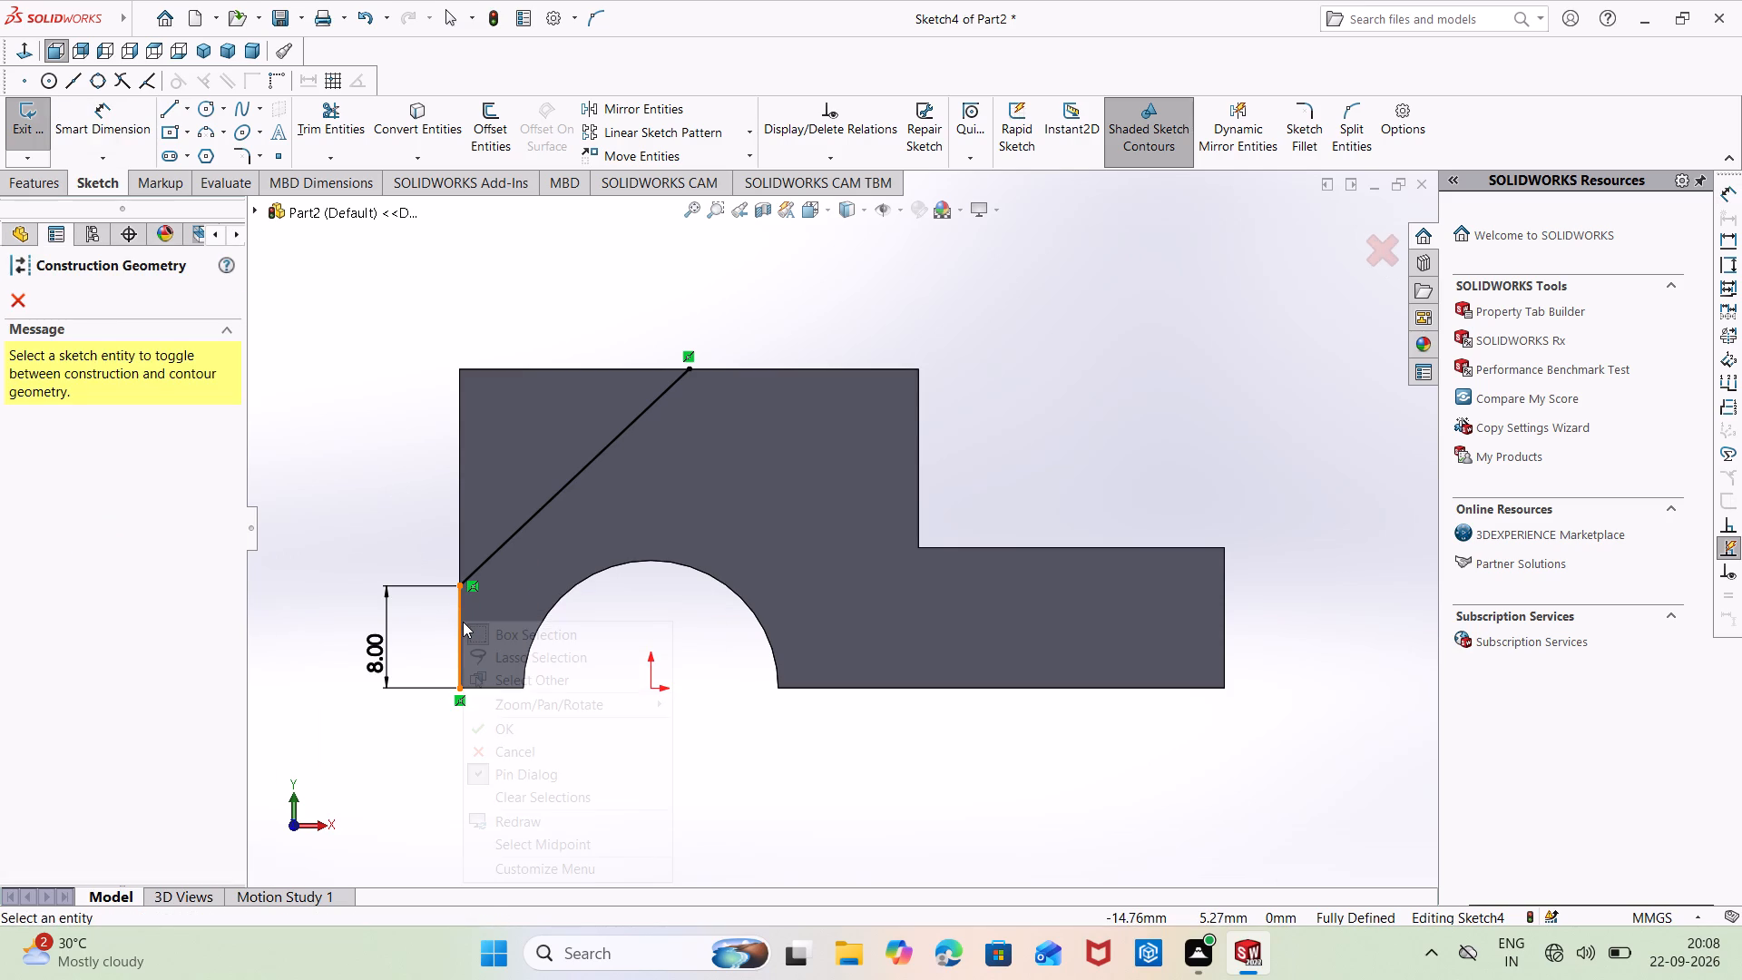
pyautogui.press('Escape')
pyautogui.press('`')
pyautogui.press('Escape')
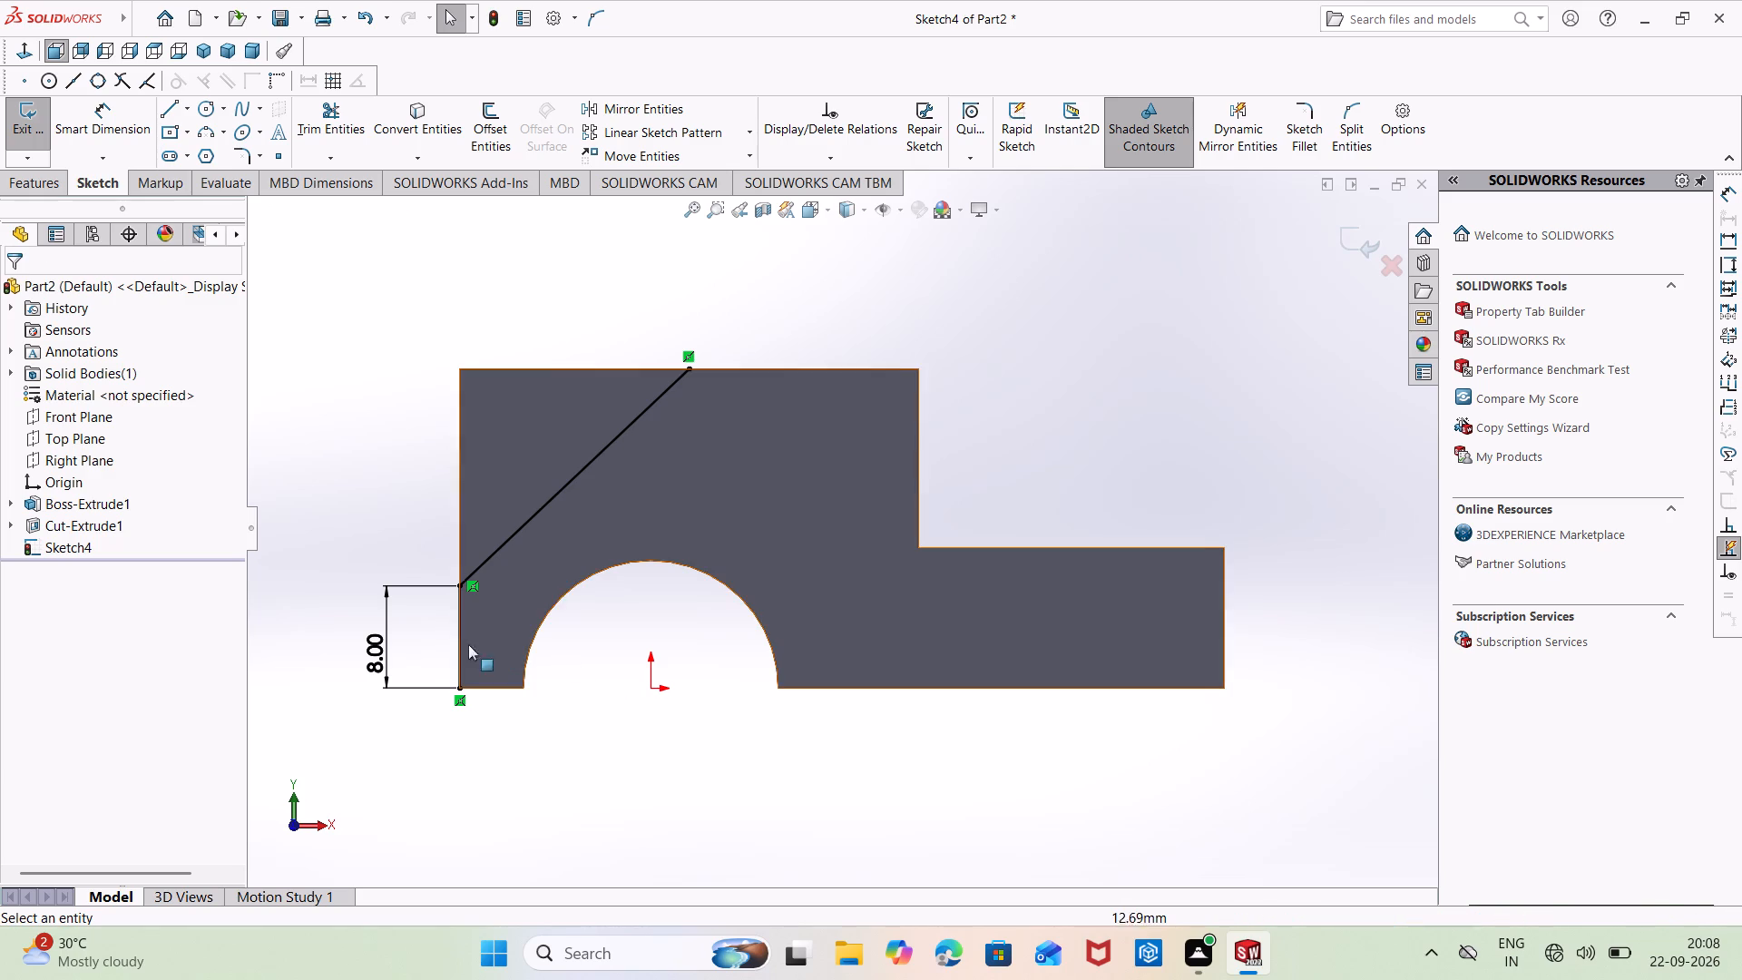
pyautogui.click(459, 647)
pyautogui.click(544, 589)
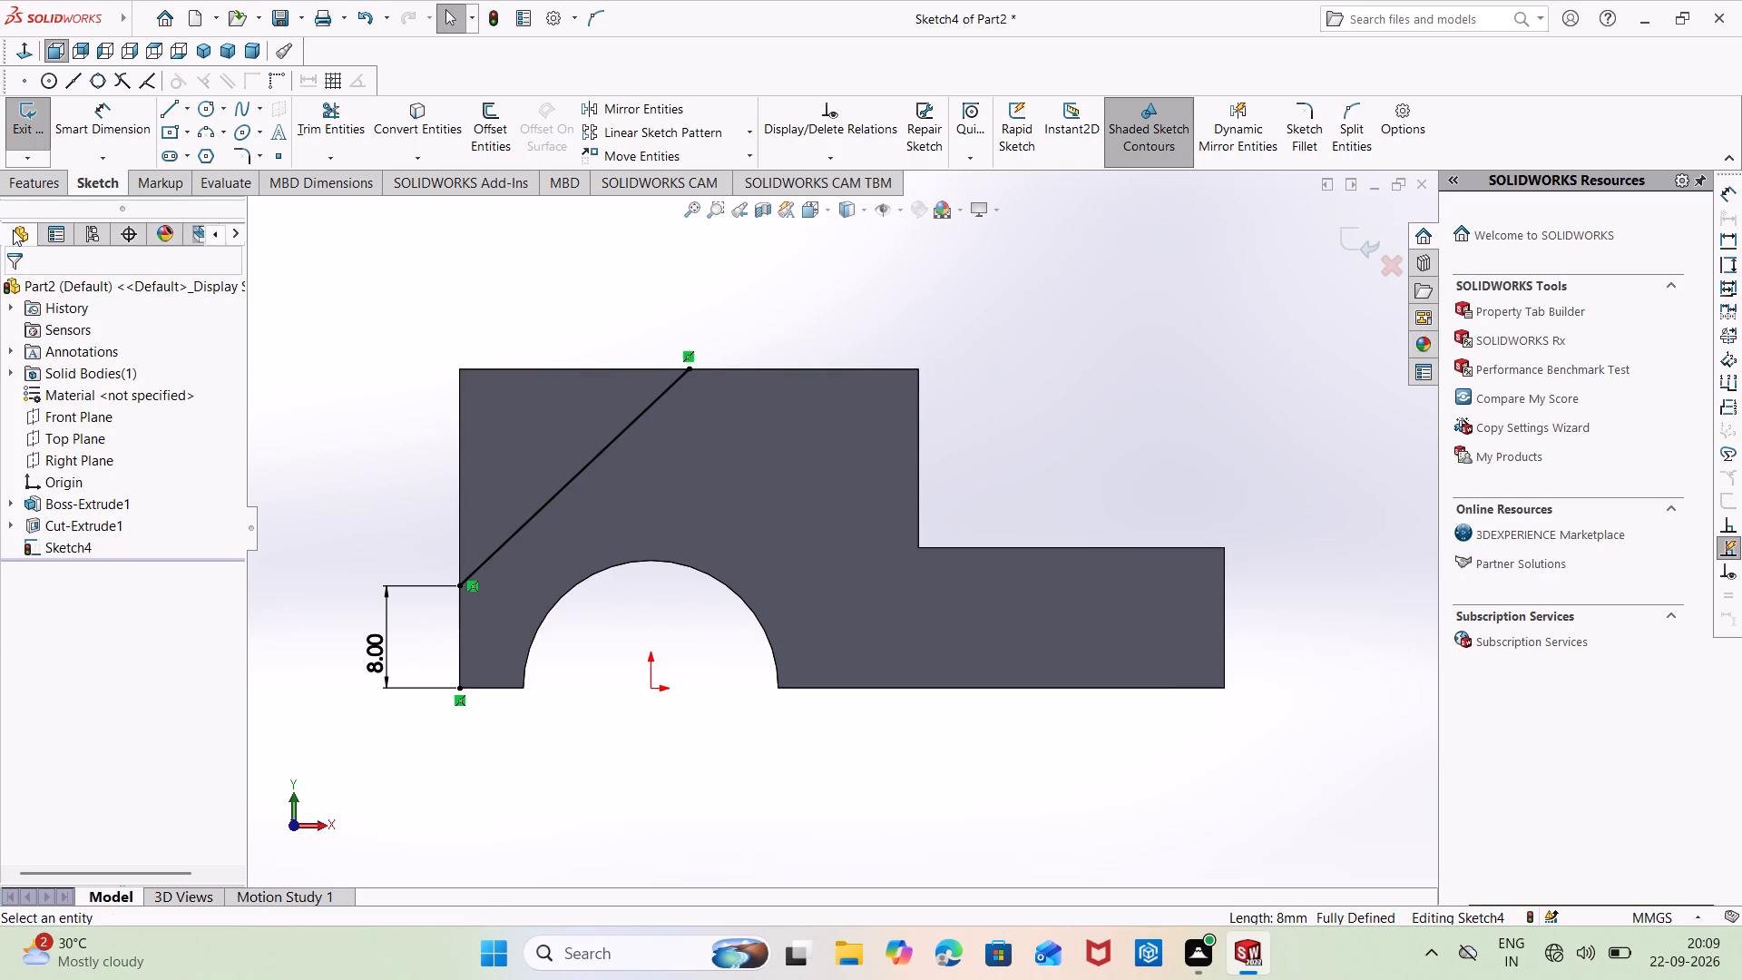
# Set up a blind extruded cut of the sloped corner sketch with an 8 mm depth.
pyautogui.click(32, 181)
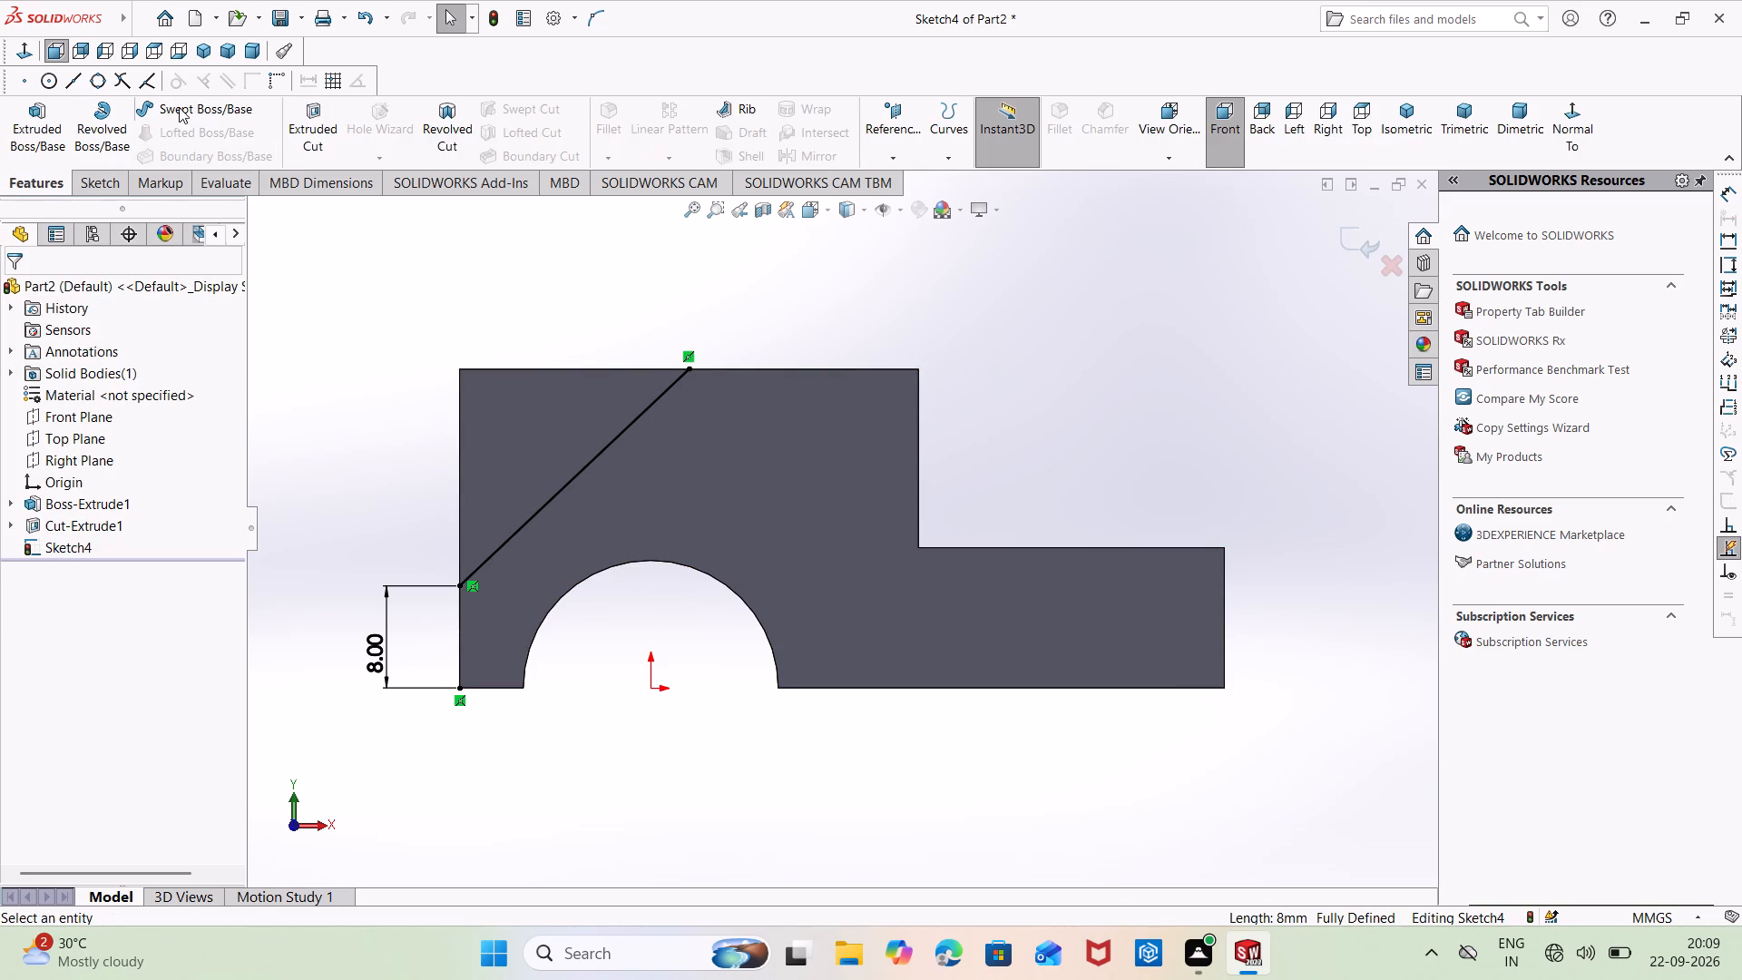
pyautogui.click(310, 119)
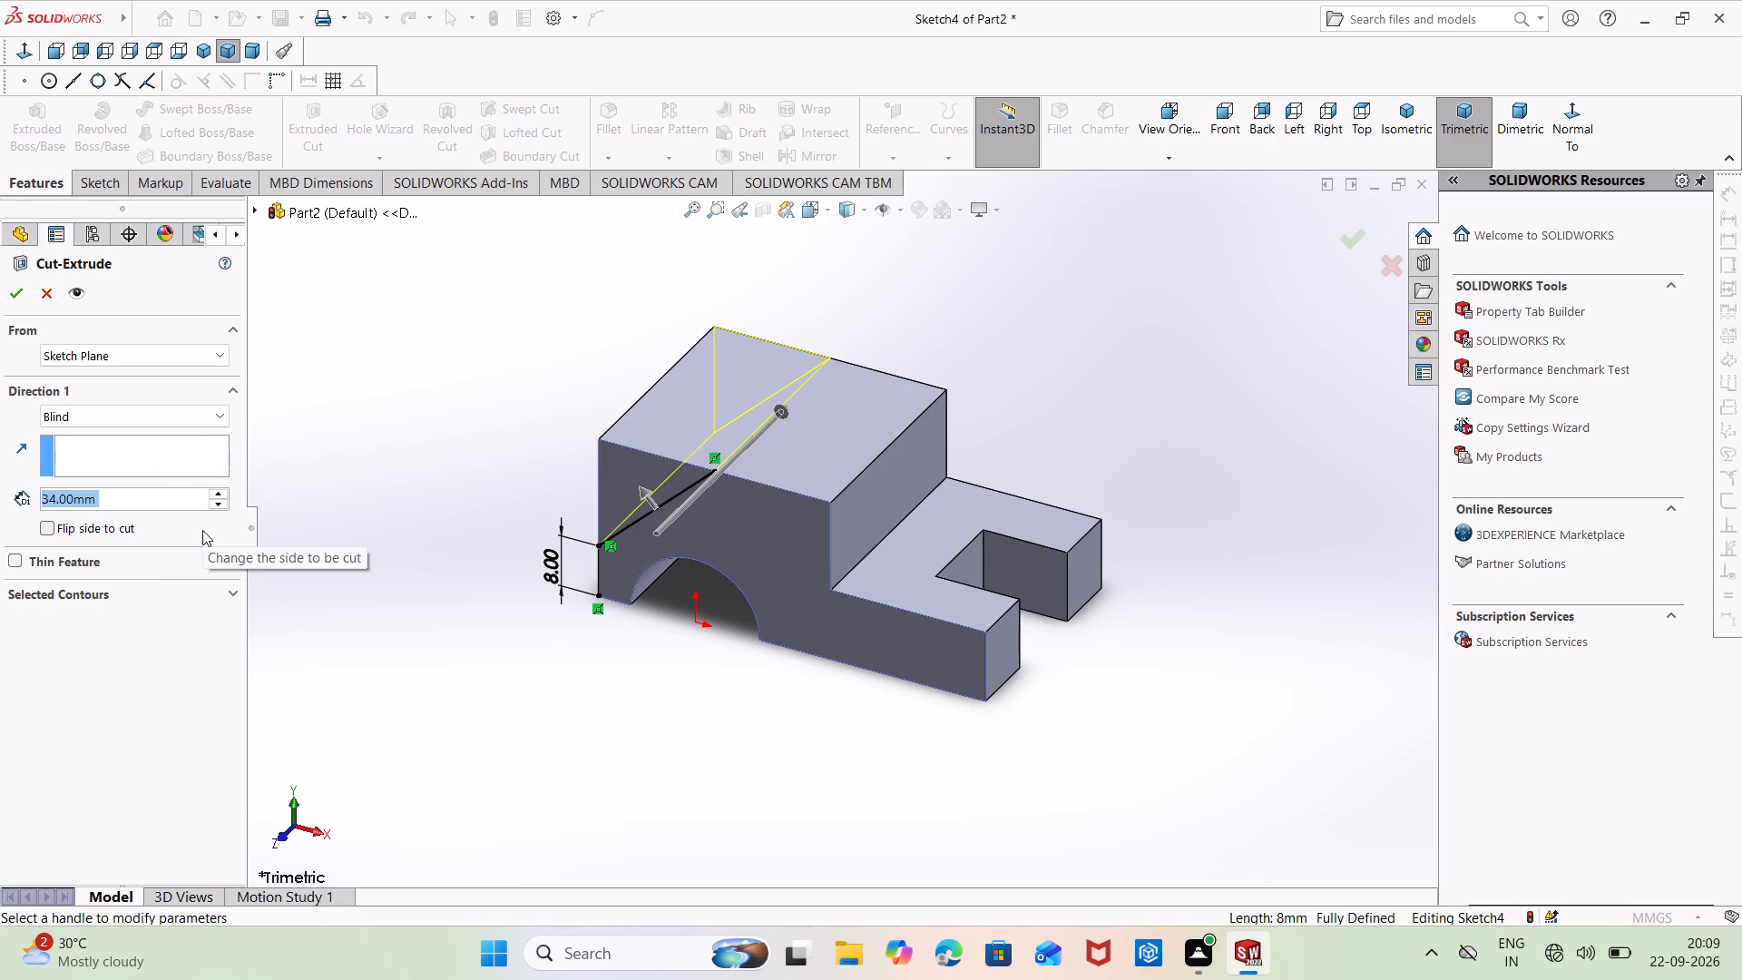
pyautogui.press('BackSpace')
pyautogui.press('8')
pyautogui.press('Return')
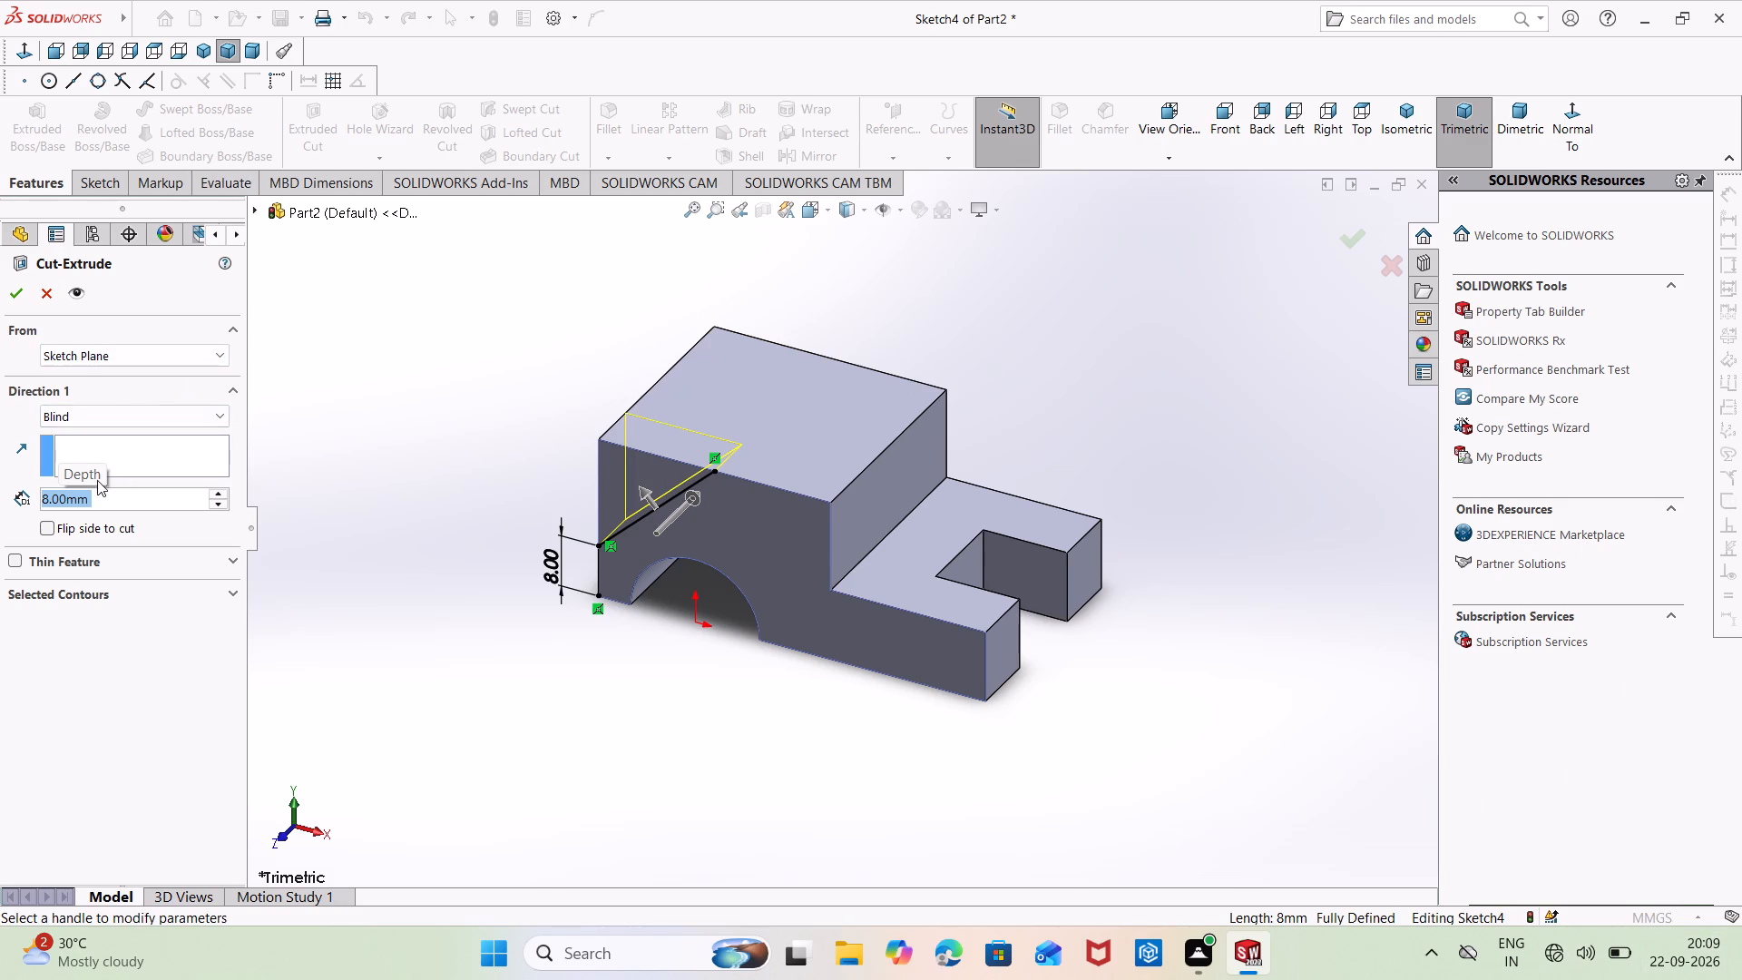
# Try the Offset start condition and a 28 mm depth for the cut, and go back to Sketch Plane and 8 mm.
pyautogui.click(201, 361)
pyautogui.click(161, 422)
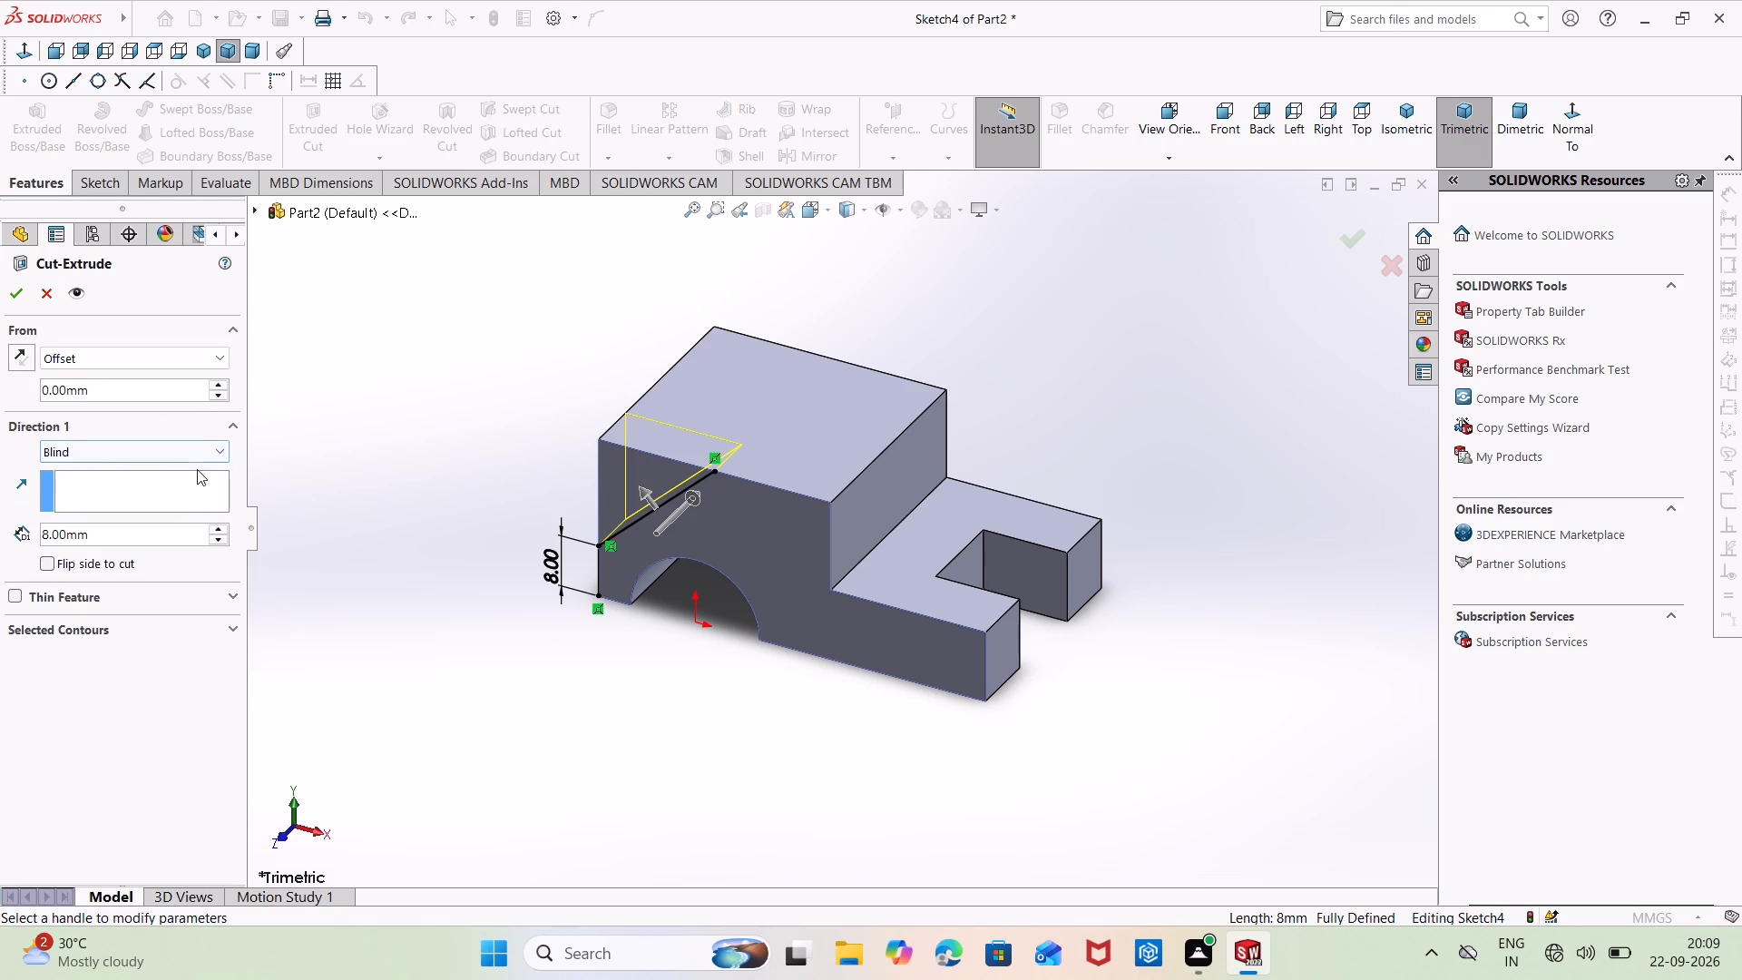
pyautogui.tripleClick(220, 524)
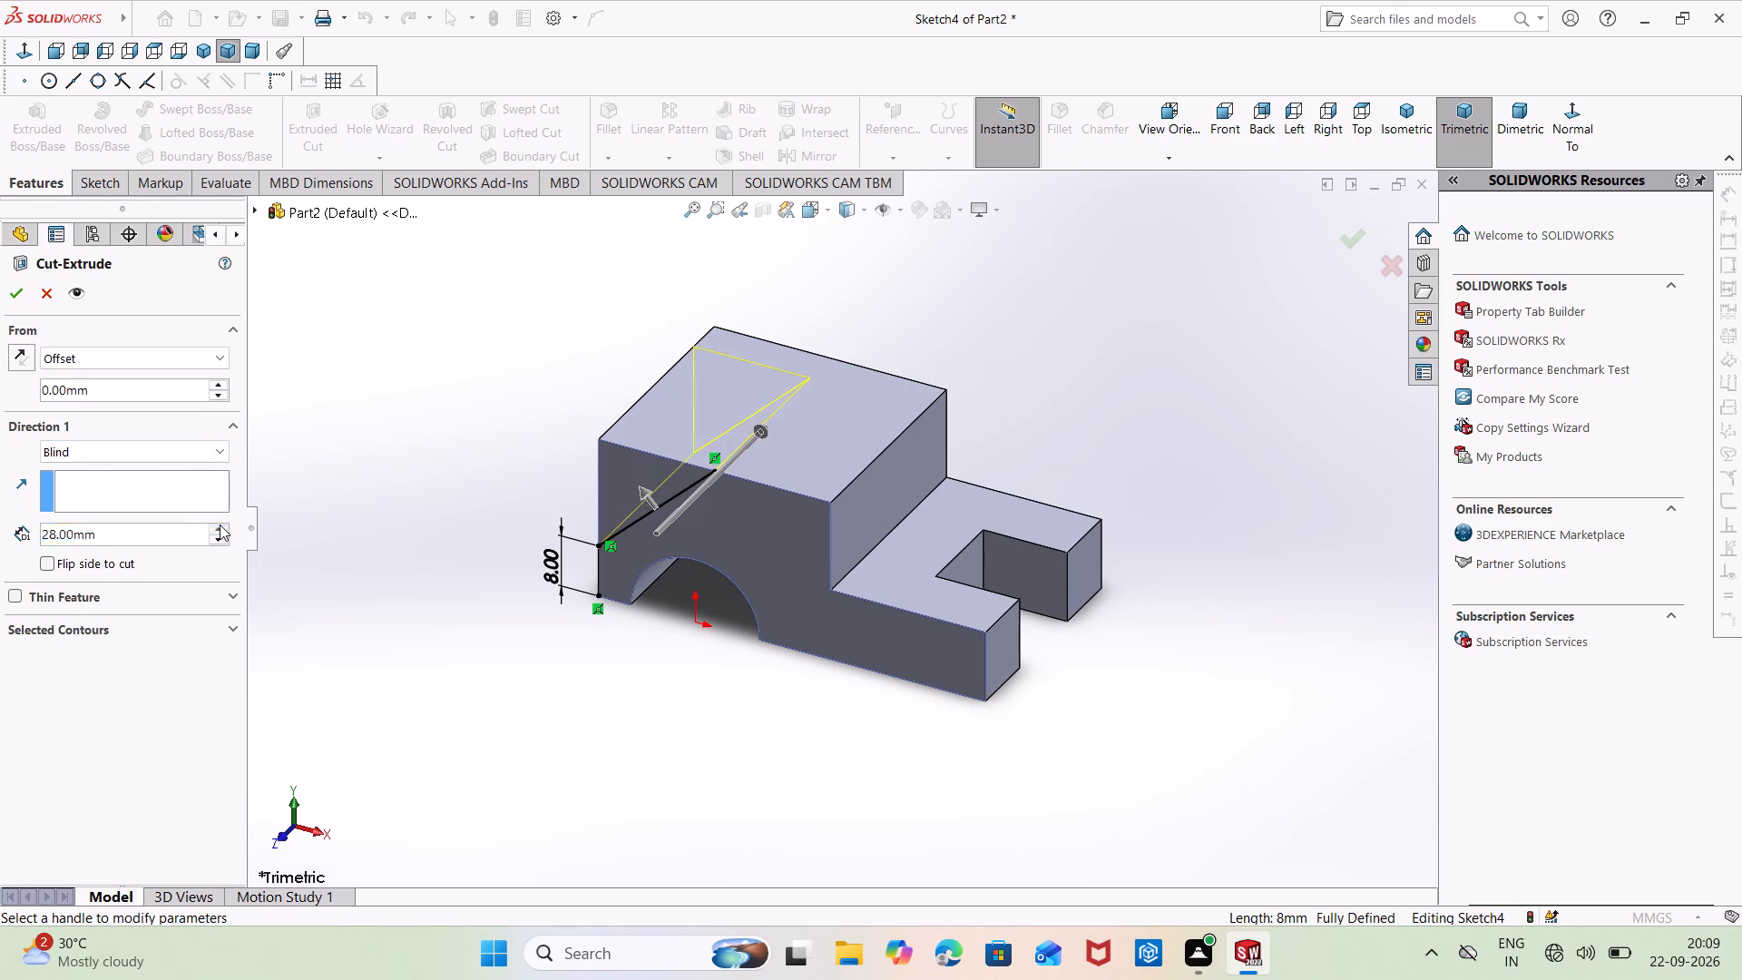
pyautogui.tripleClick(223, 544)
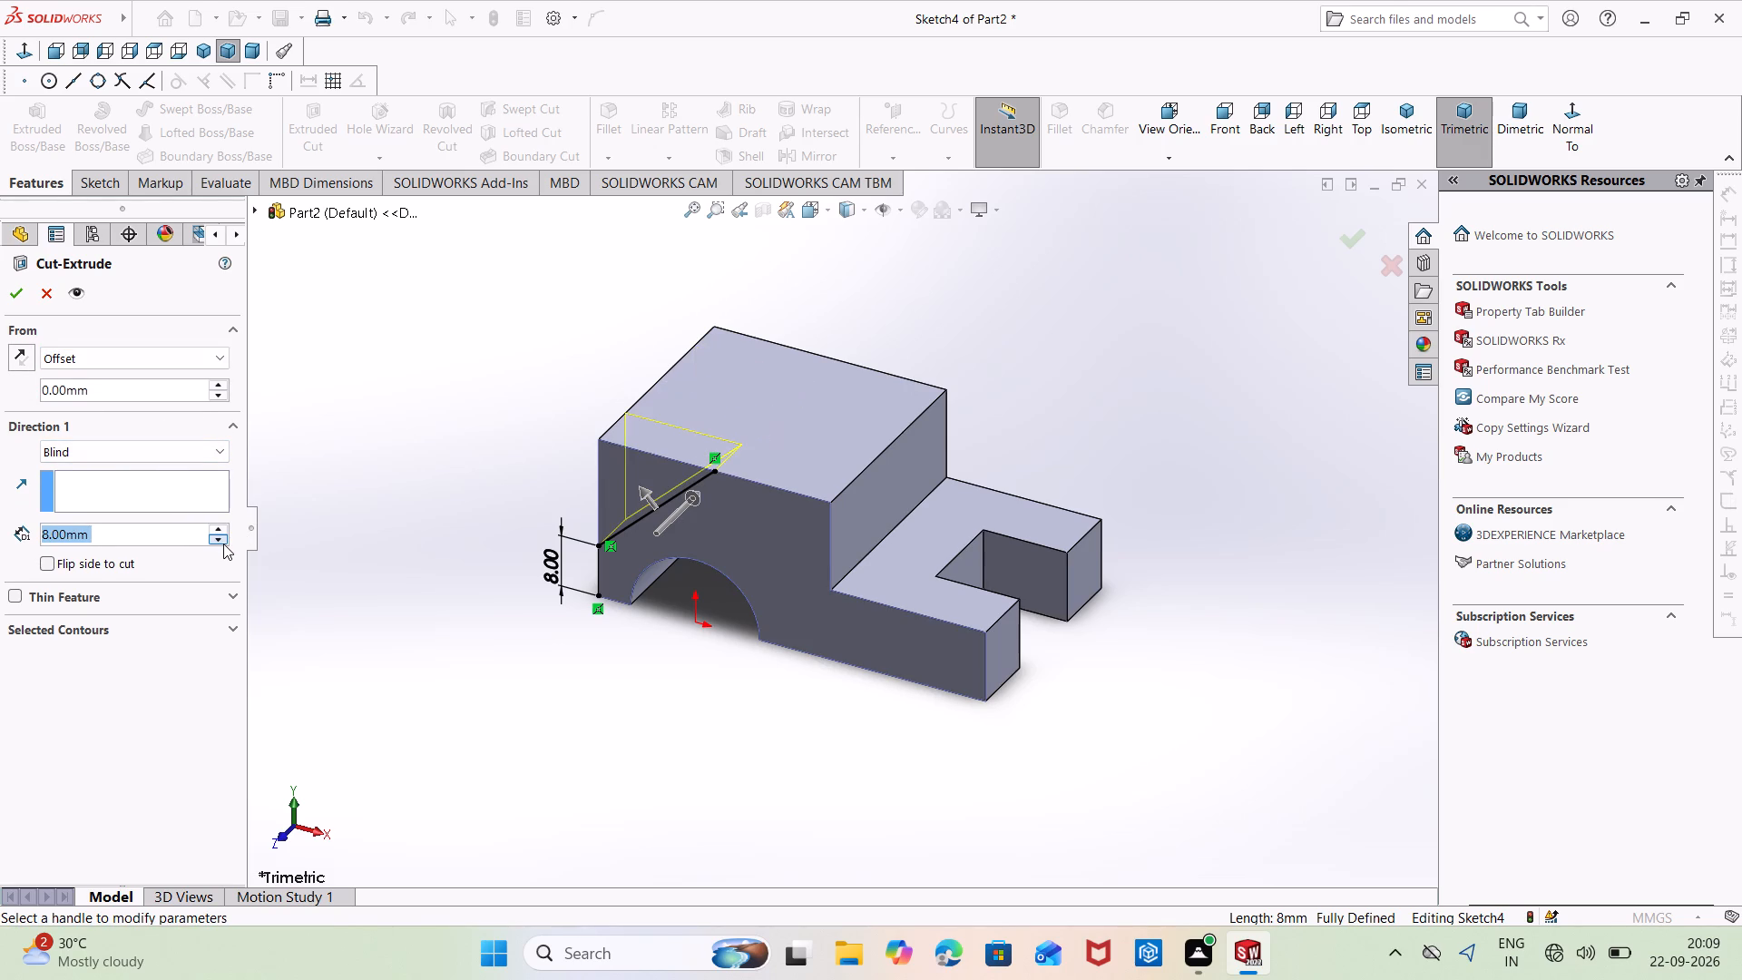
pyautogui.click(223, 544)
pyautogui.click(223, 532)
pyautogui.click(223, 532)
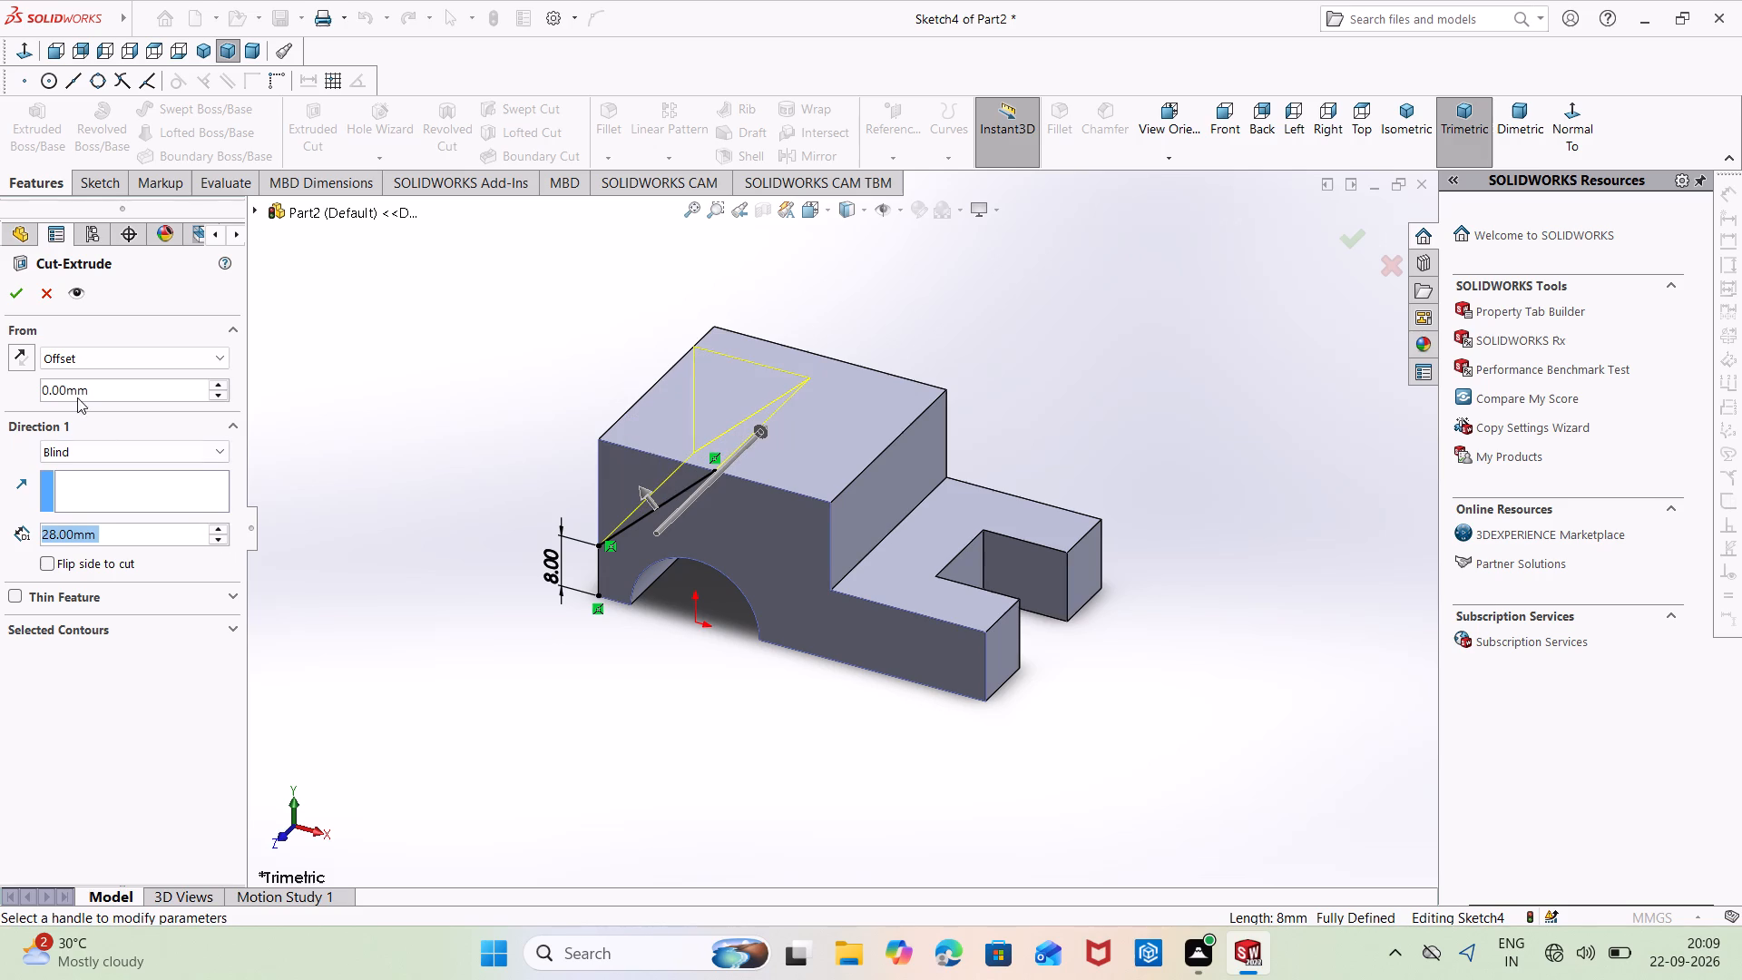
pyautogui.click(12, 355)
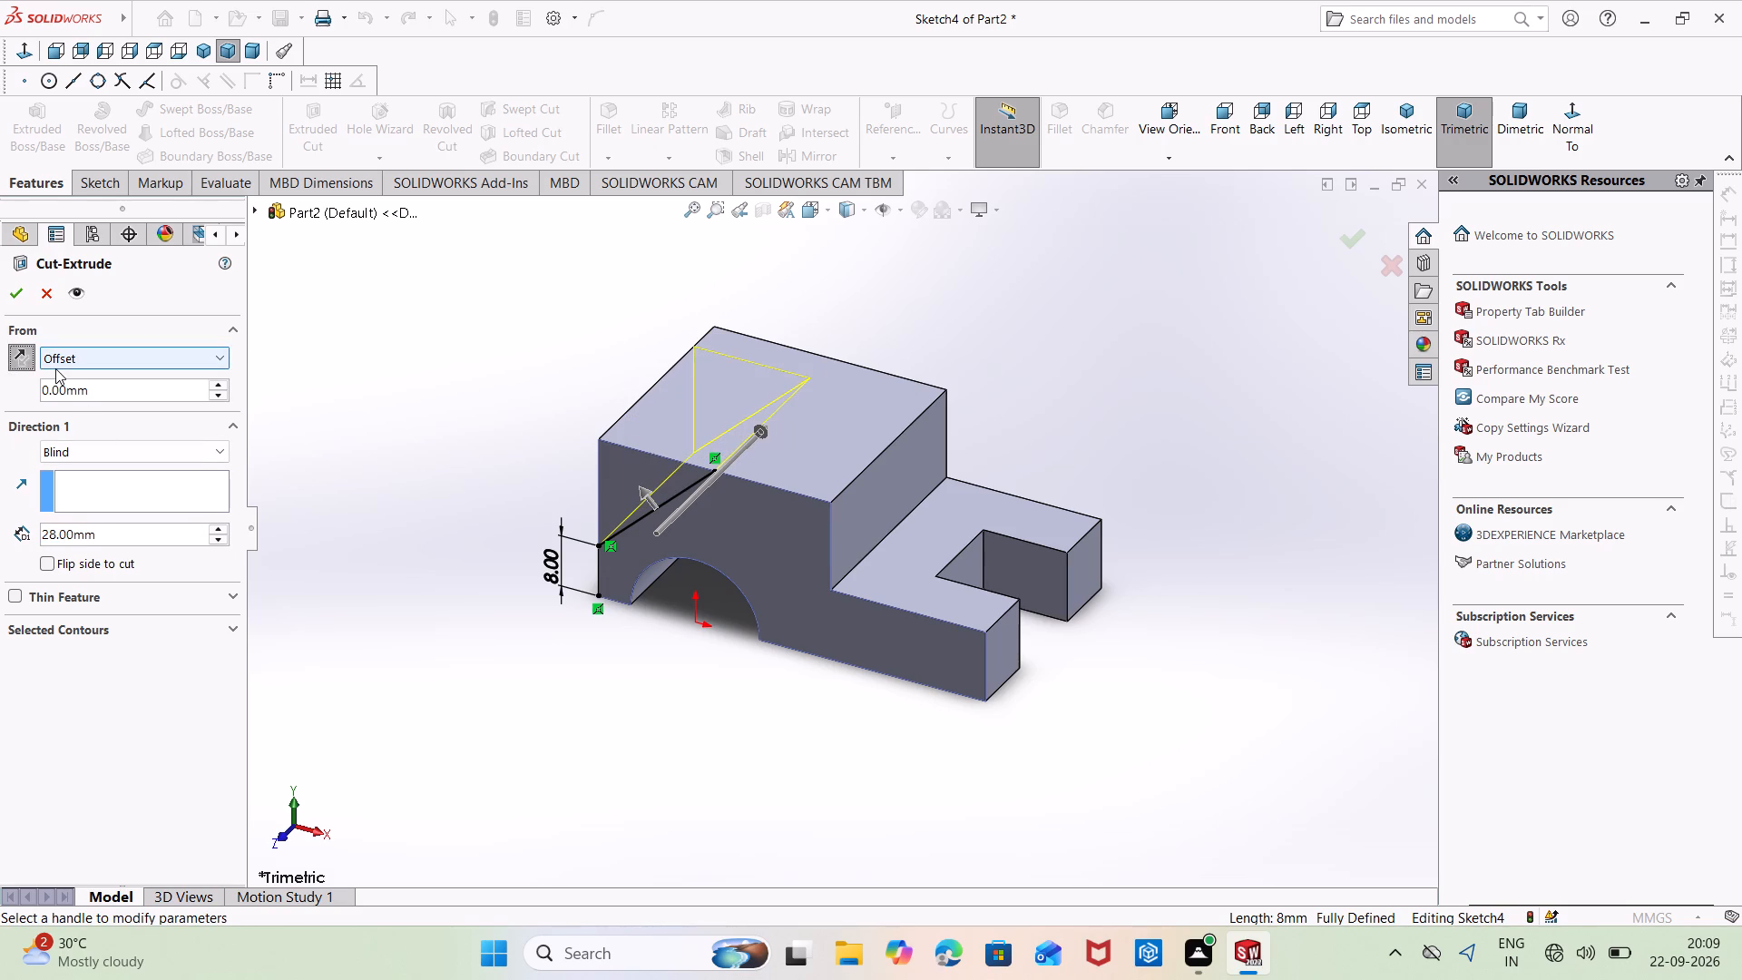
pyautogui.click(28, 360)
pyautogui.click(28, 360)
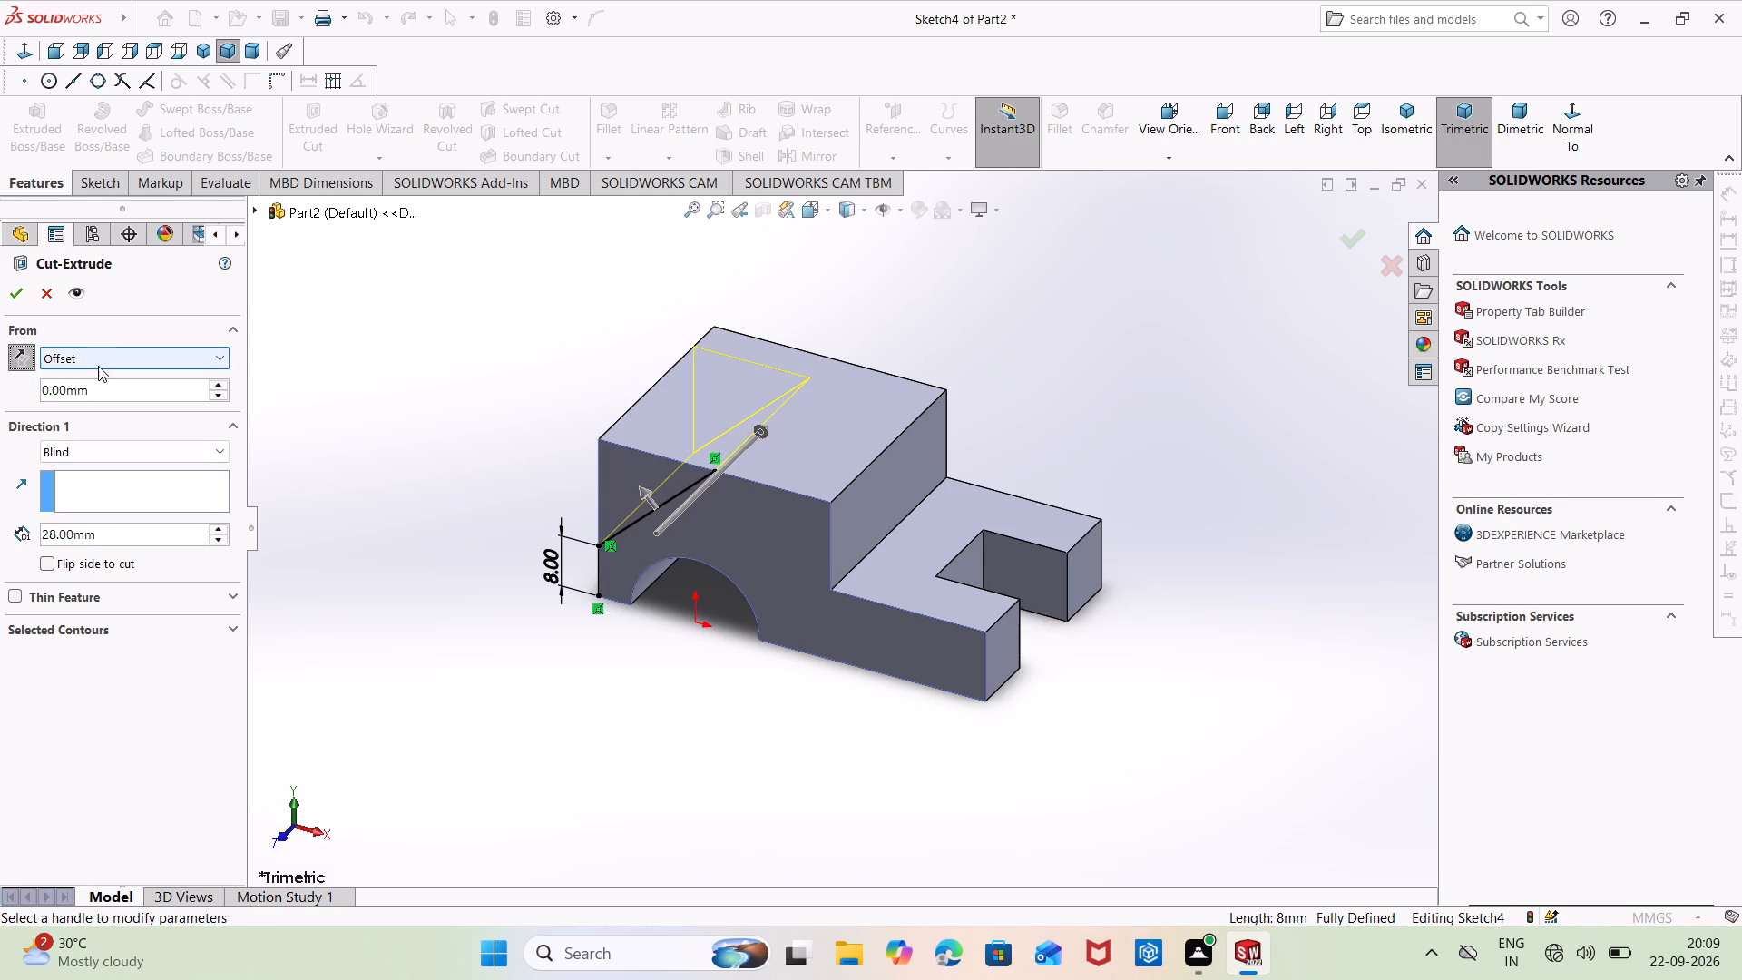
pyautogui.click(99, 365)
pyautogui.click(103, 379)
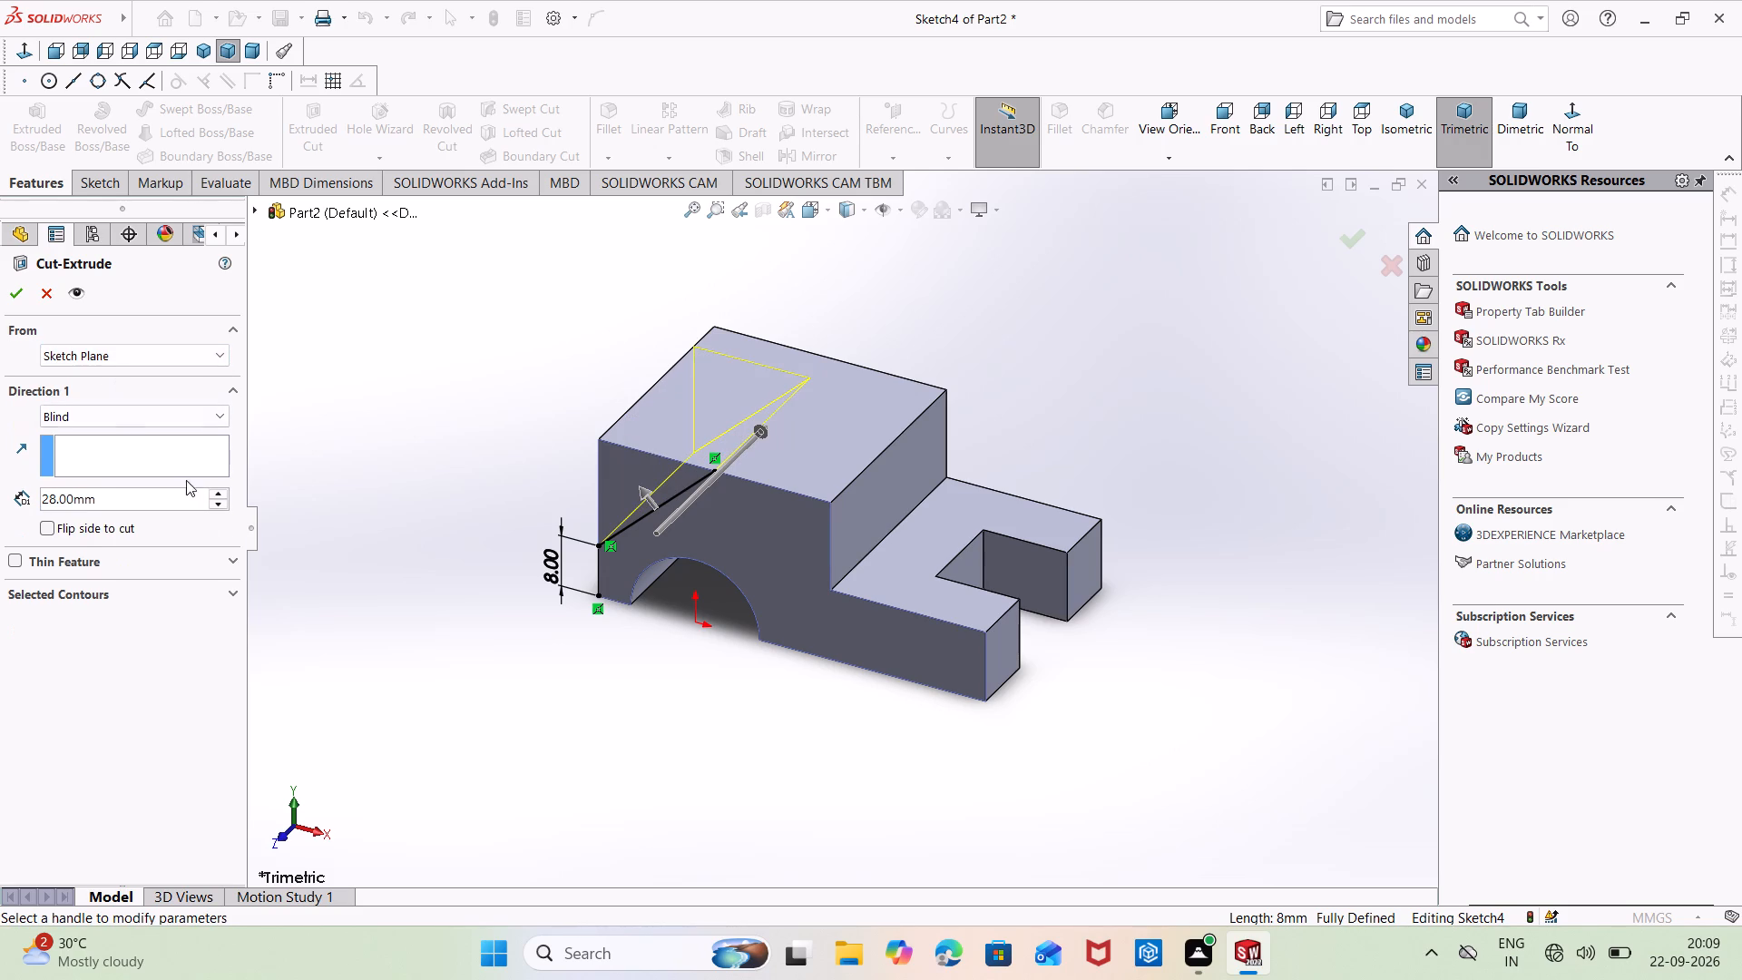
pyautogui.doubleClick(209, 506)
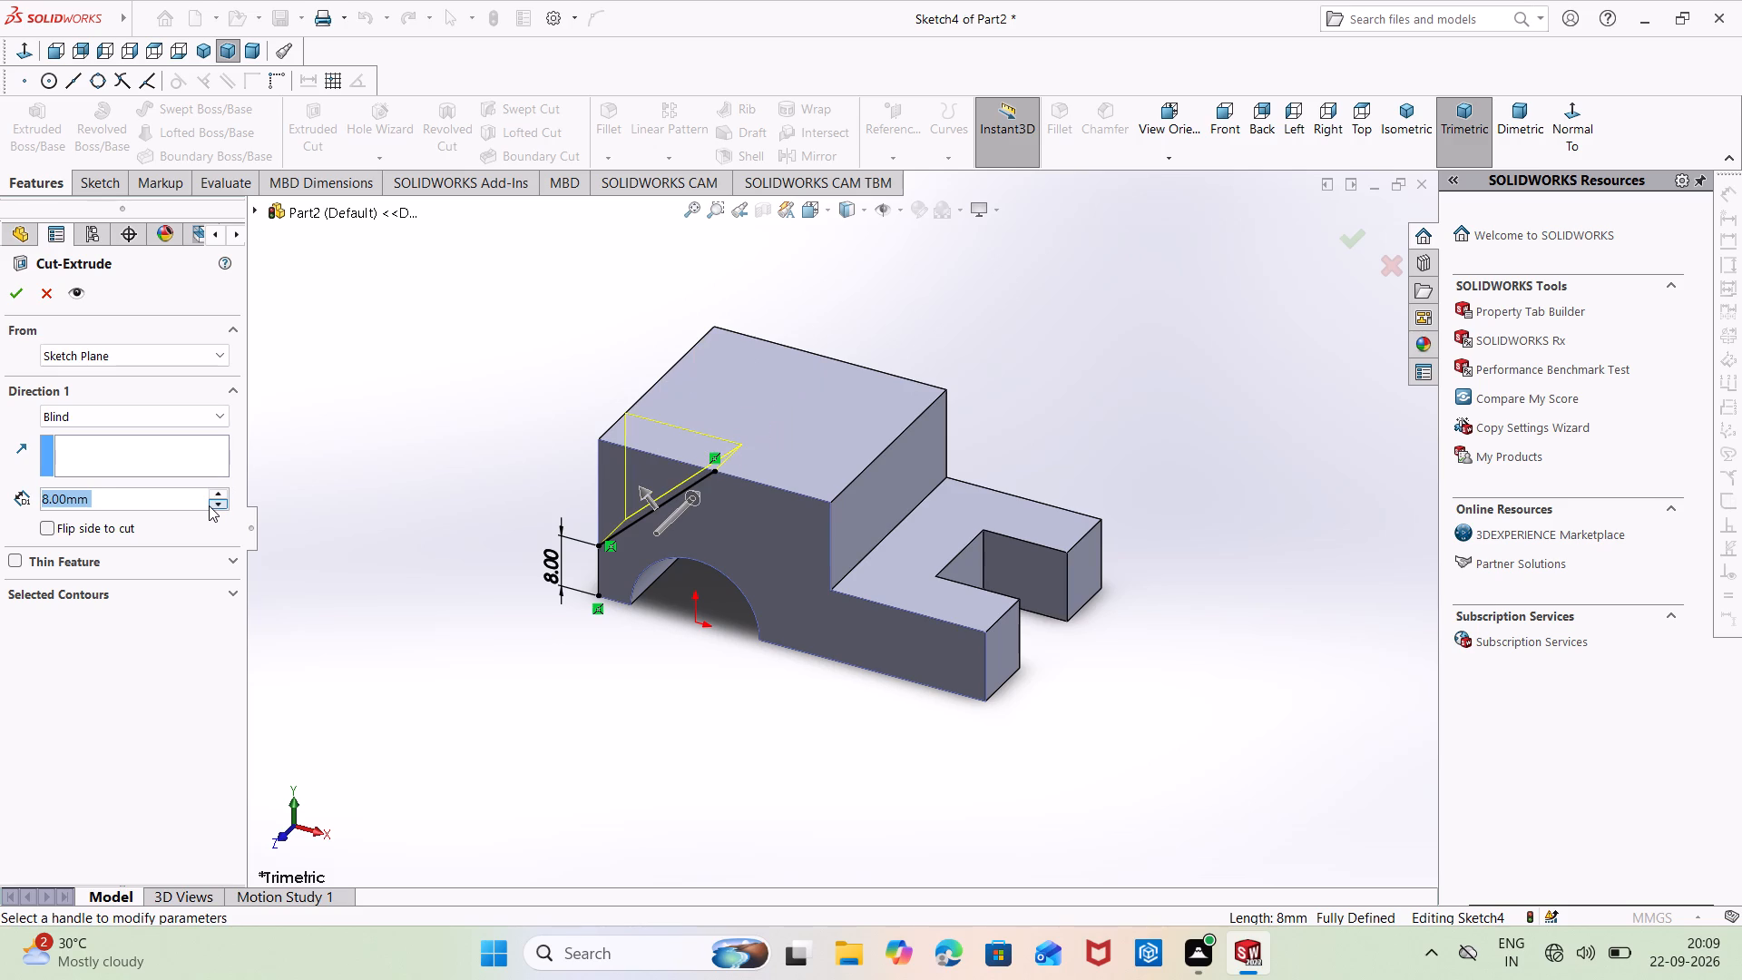
# Complete the 8 mm blind cut of the sloped corner on the block's tall end.
pyautogui.click(13, 296)
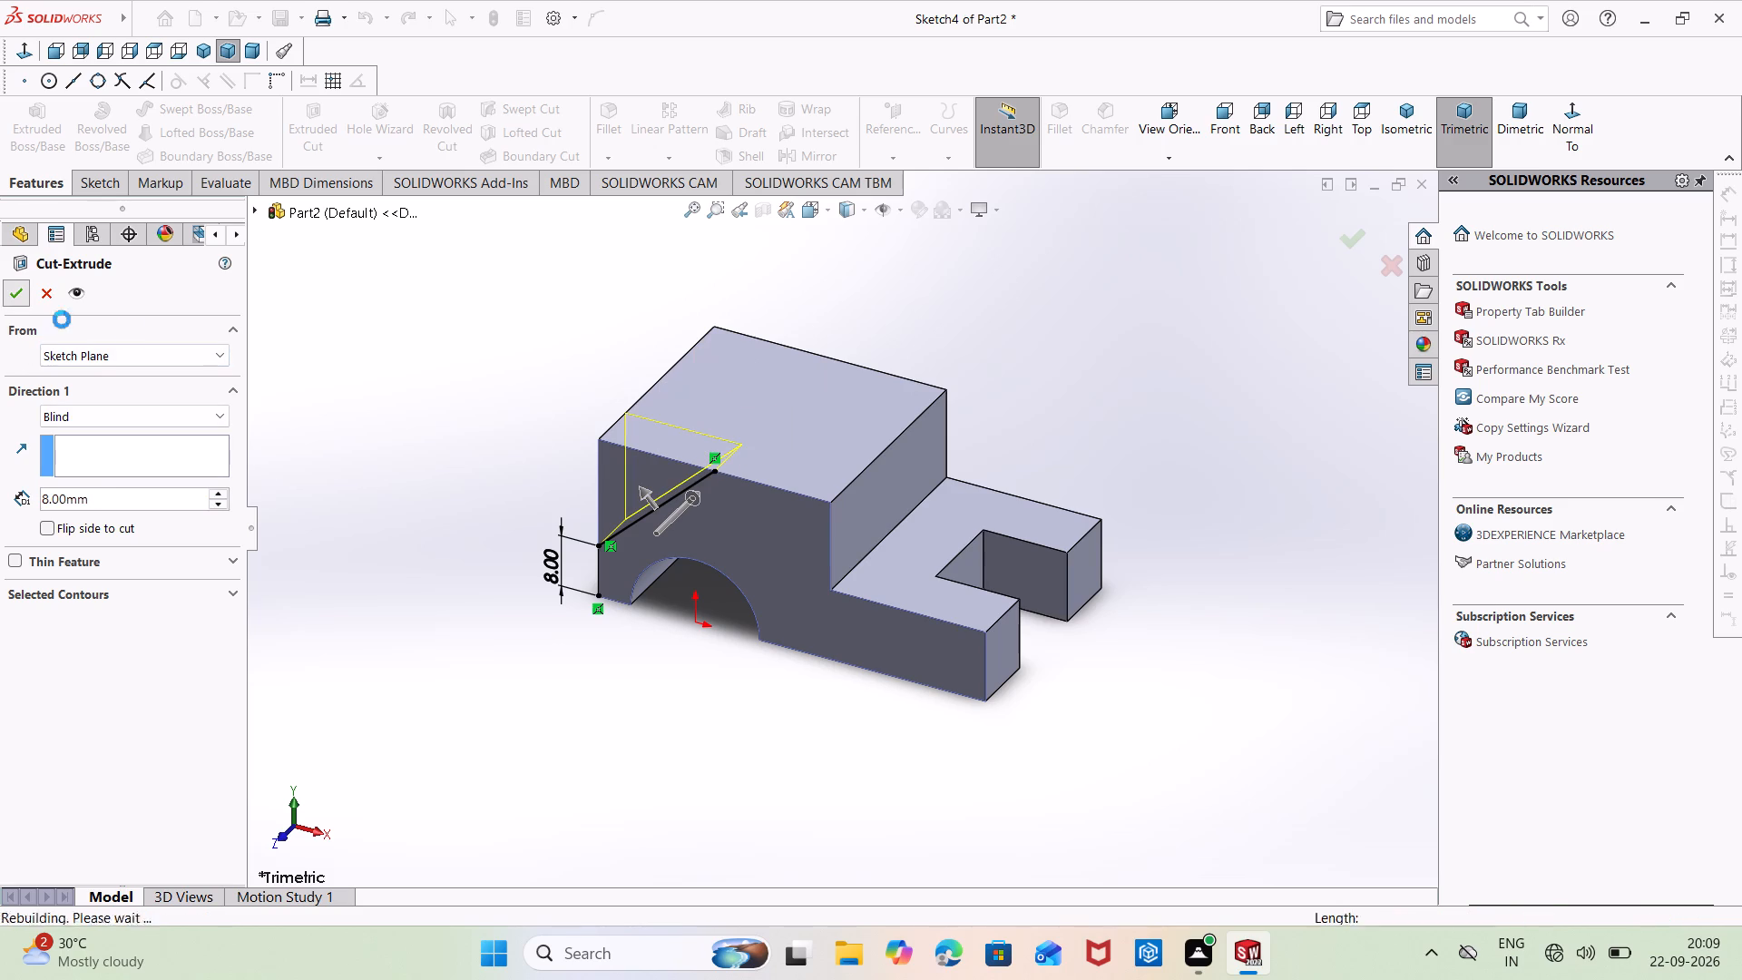
pyautogui.click(386, 386)
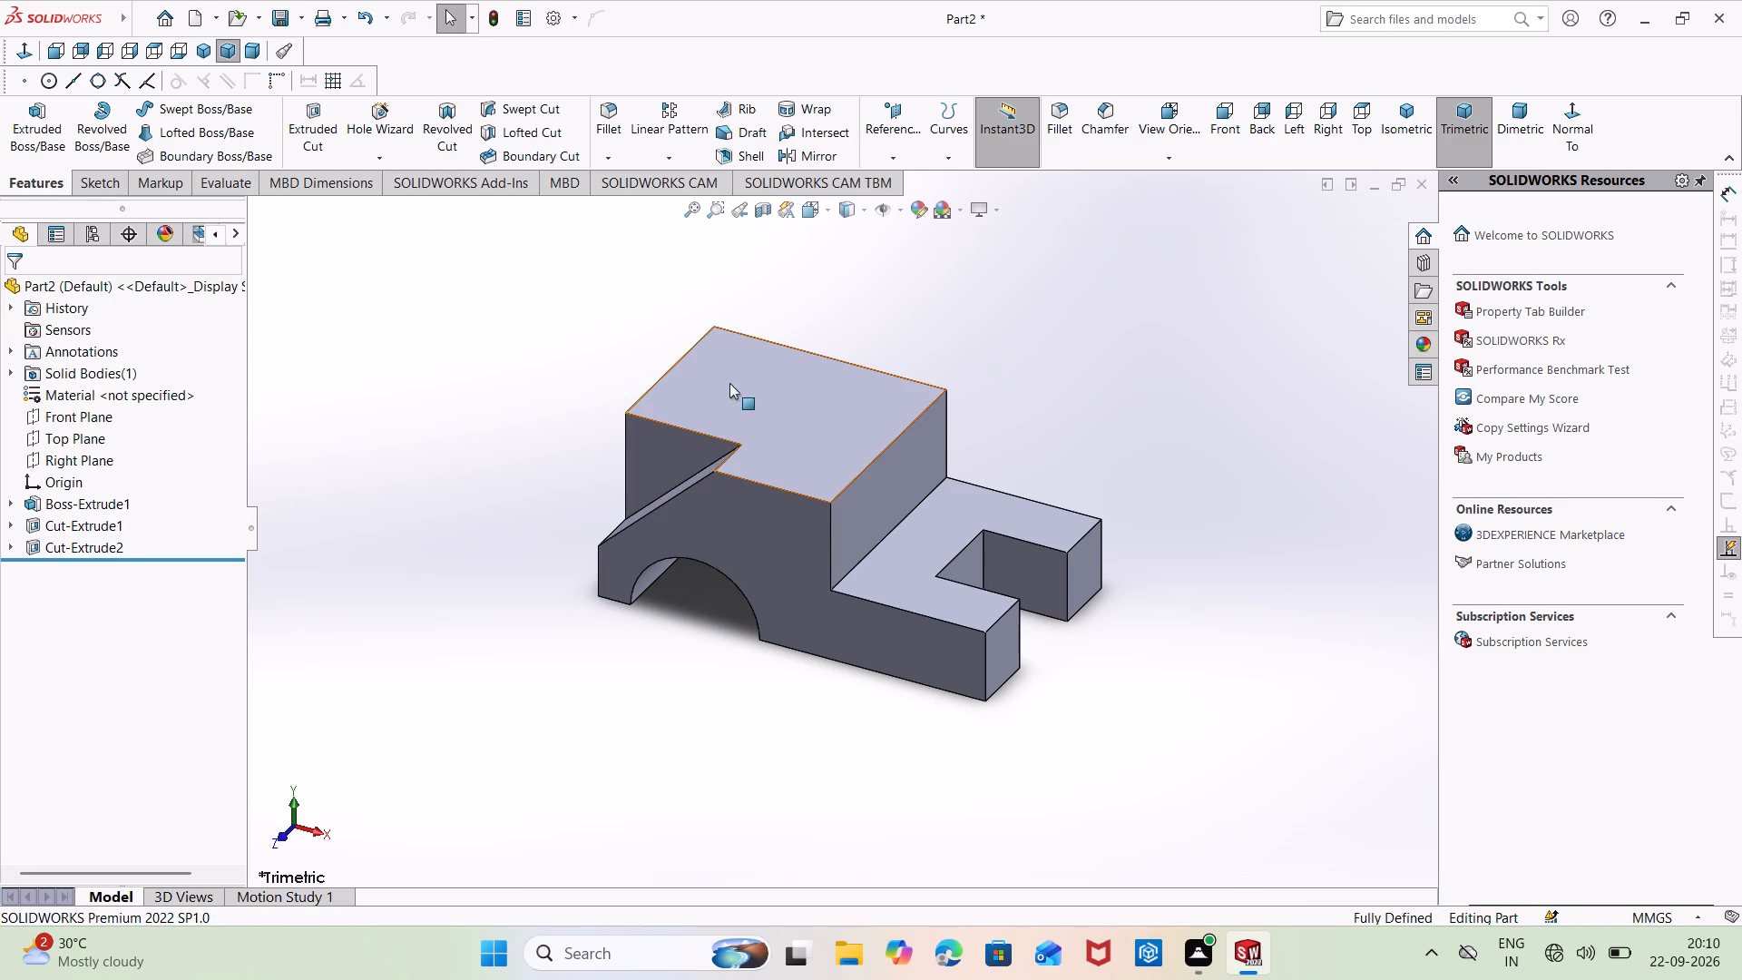
# Start a sketch on the uncut notched side face opposite the corner cut and convert the face's outline into sketch entities.
pyautogui.moveTo(776, 343); pyautogui.dragTo(693, 620, button='middle')
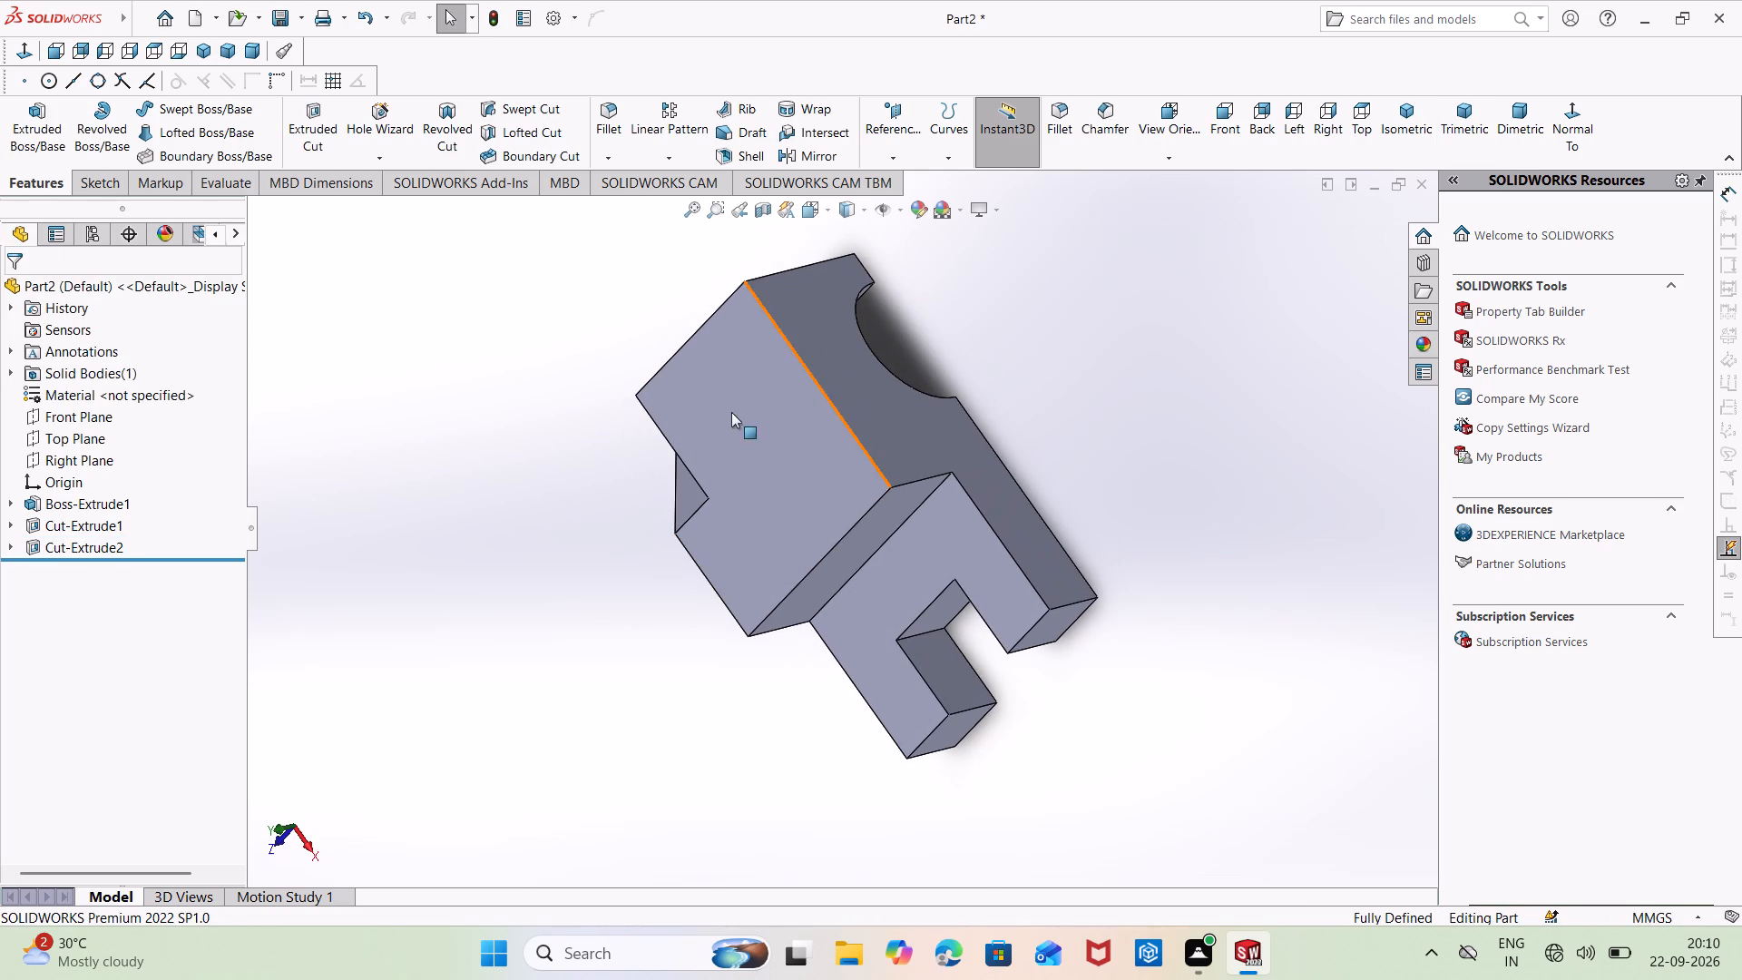
pyautogui.moveTo(612, 494); pyautogui.dragTo(757, 388, button='middle')
pyautogui.rightClick(747, 382)
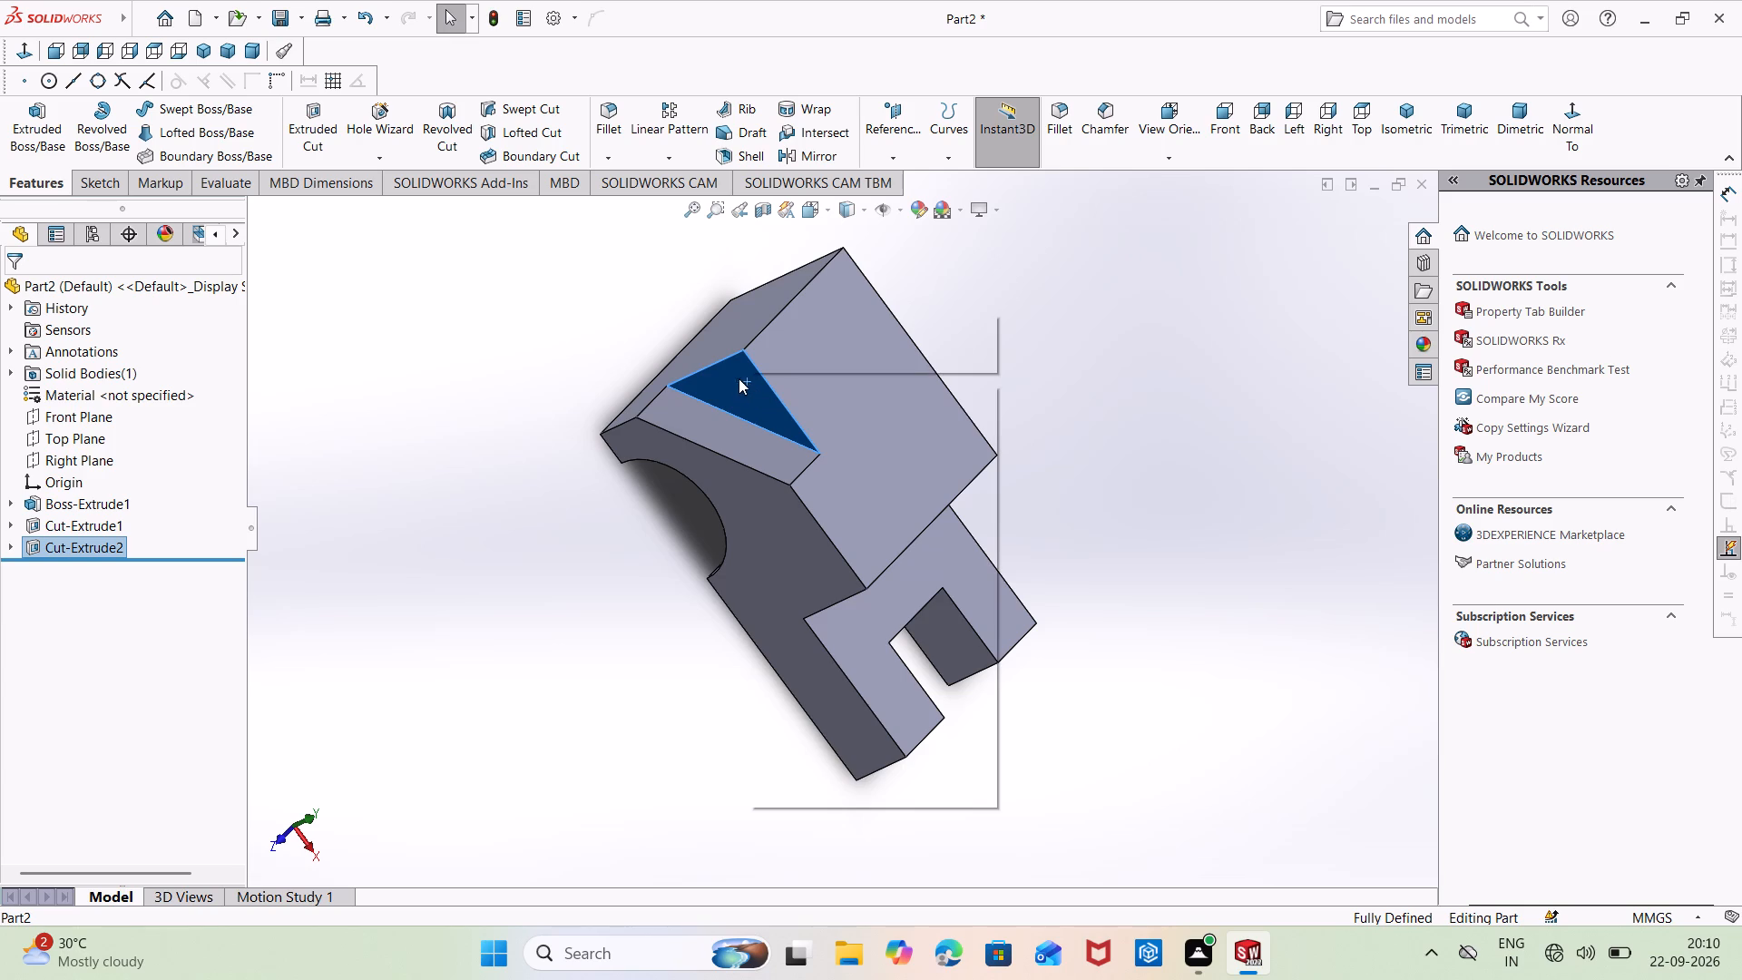
pyautogui.click(569, 331)
pyautogui.moveTo(893, 309); pyautogui.dragTo(771, 498, button='middle')
pyautogui.rightClick(768, 338)
pyautogui.click(803, 305)
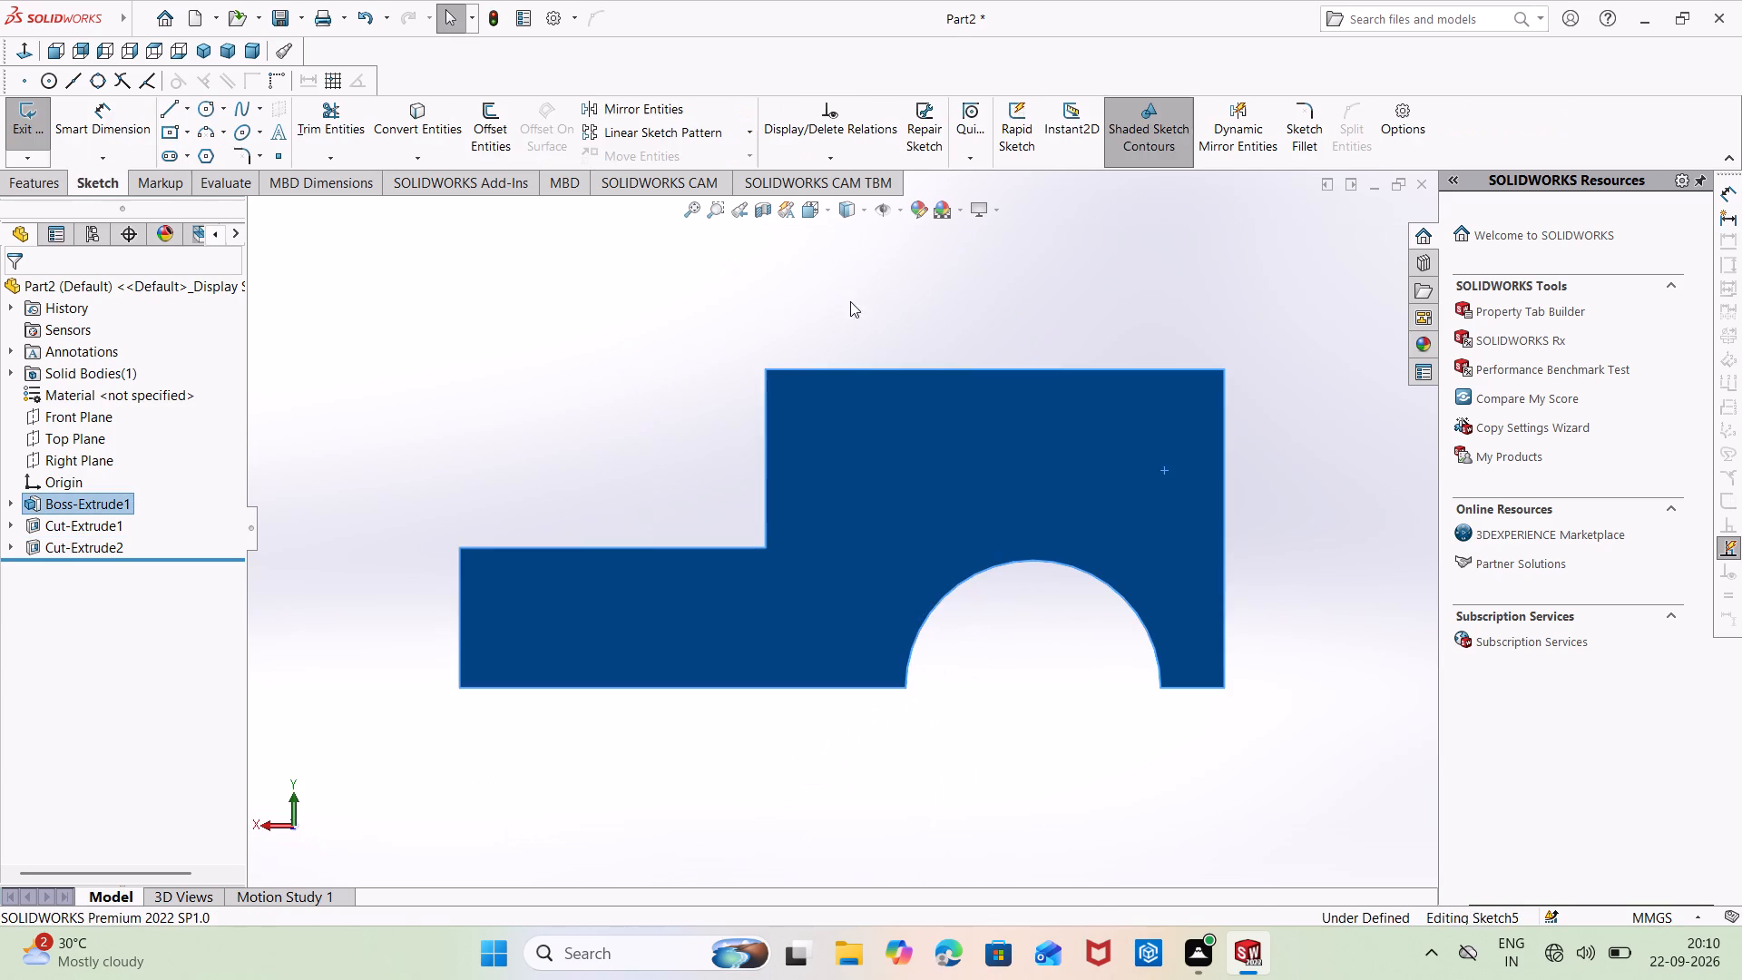
pyautogui.click(428, 107)
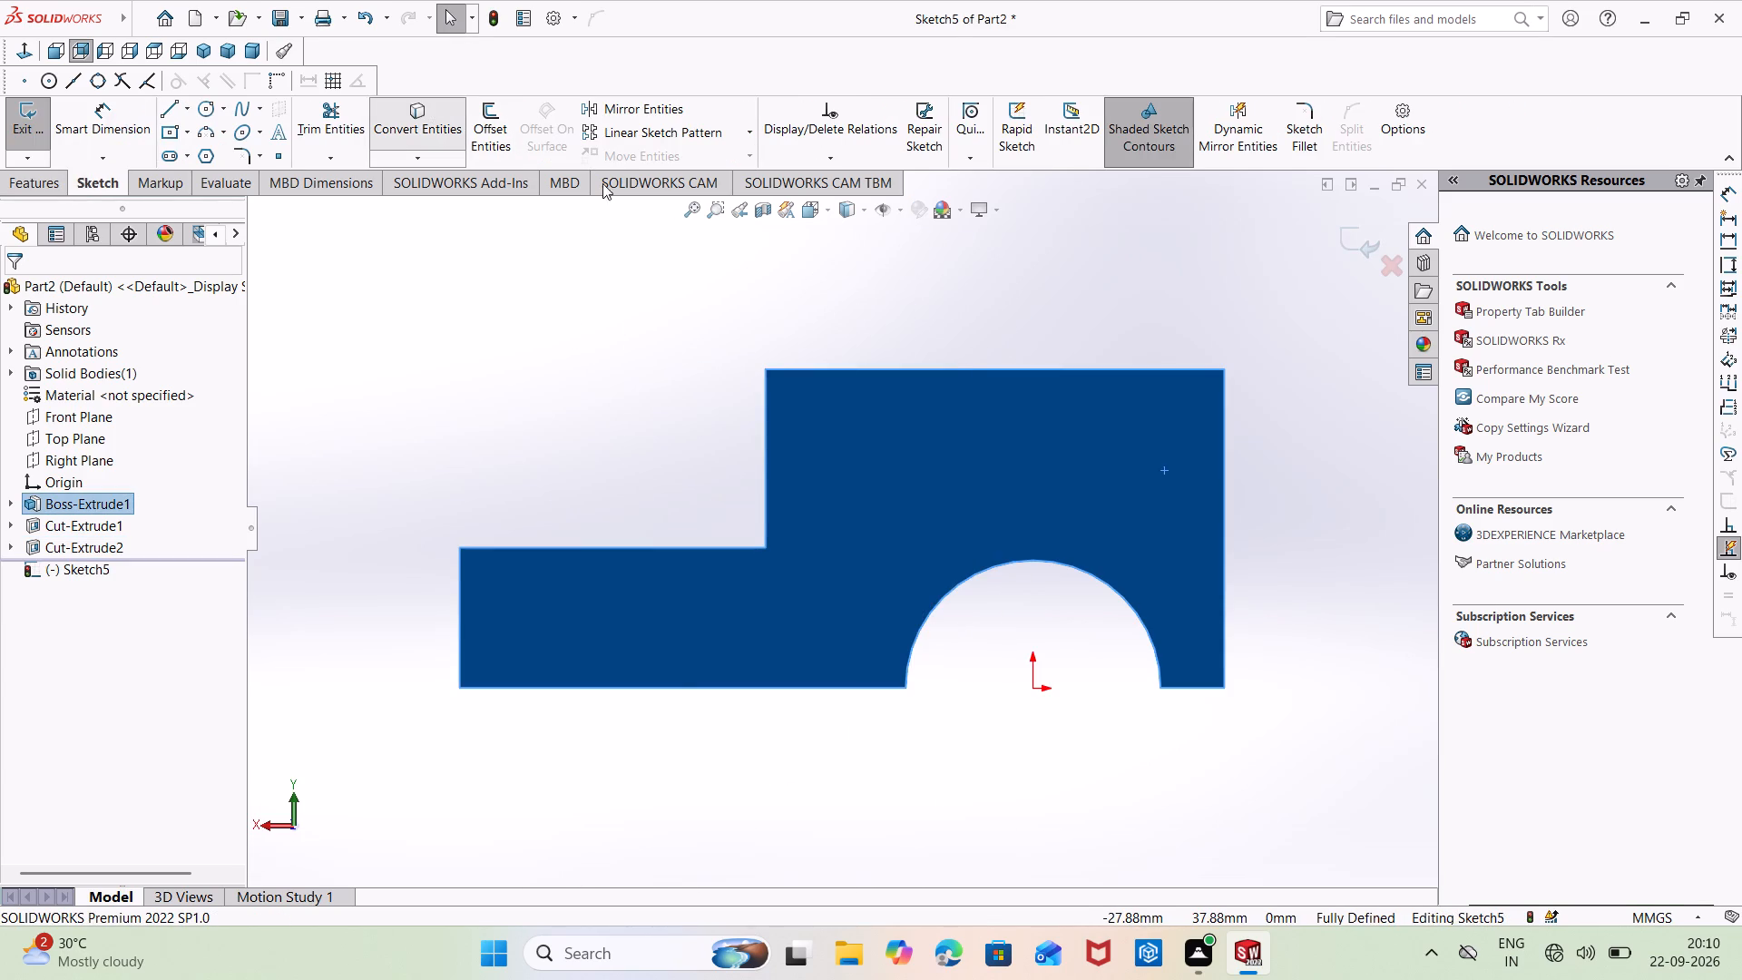
# Convert the edges of the first corner cut's triangular face into the sketch on the opposite side.
pyautogui.moveTo(1257, 351); pyautogui.dragTo(930, 480, button='middle')
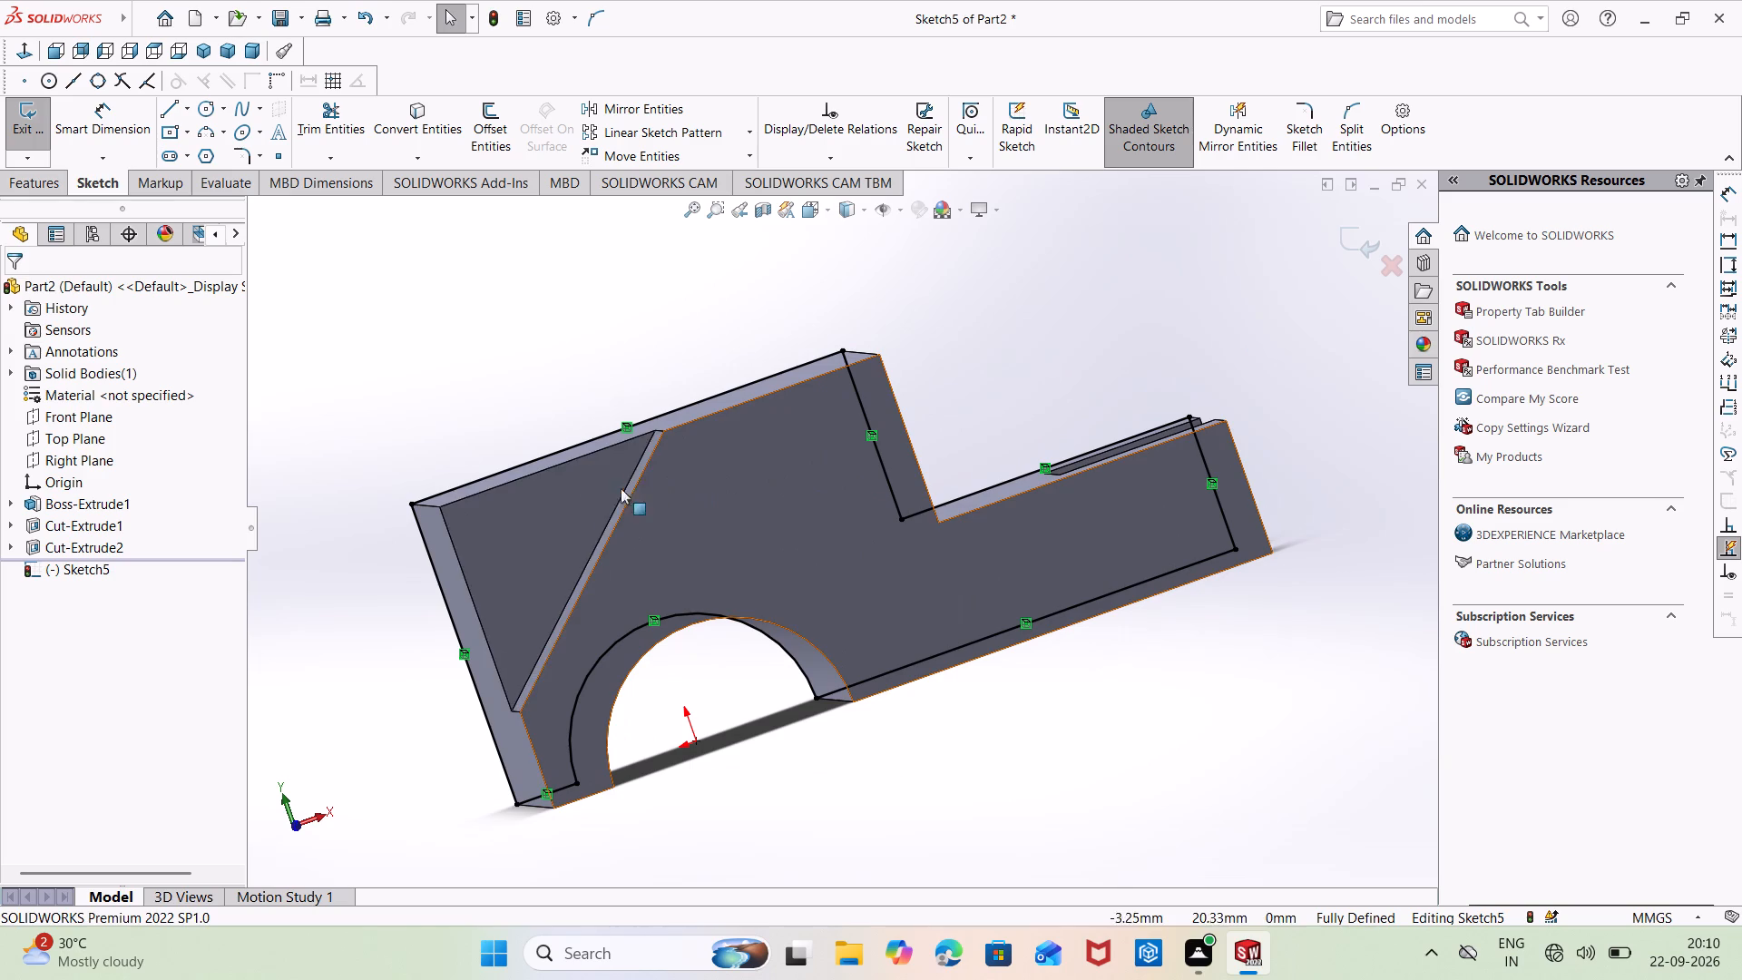
pyautogui.click(578, 492)
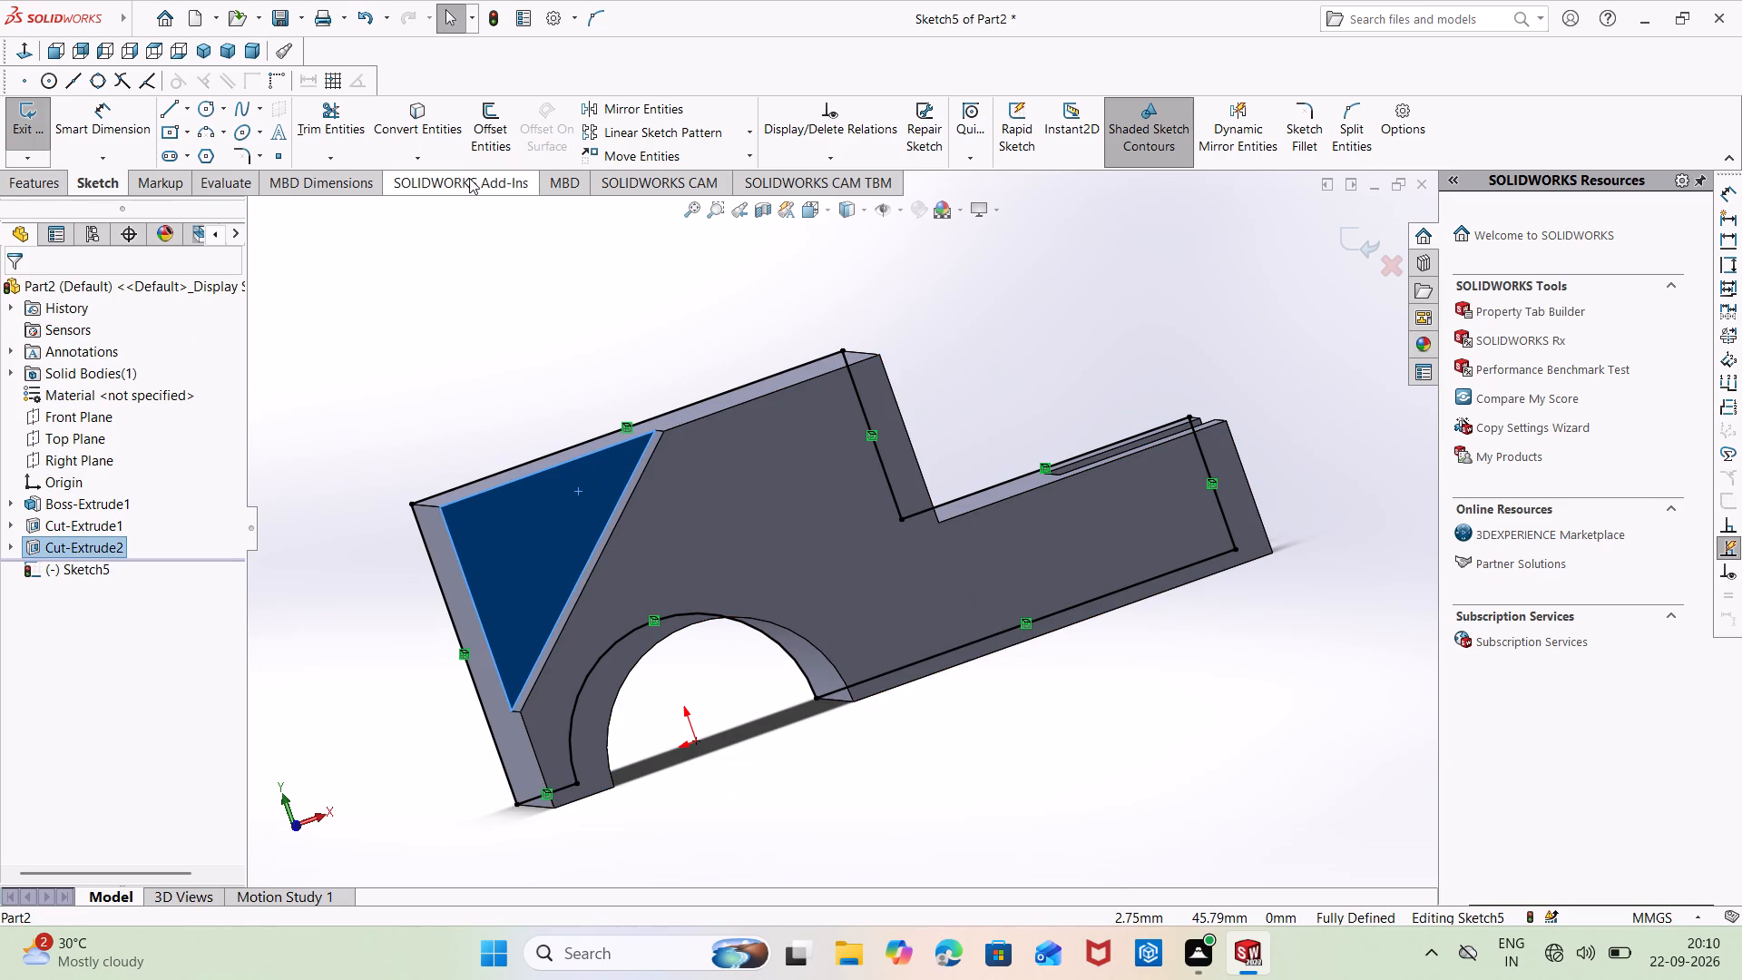
pyautogui.click(410, 135)
pyautogui.doubleClick(385, 133)
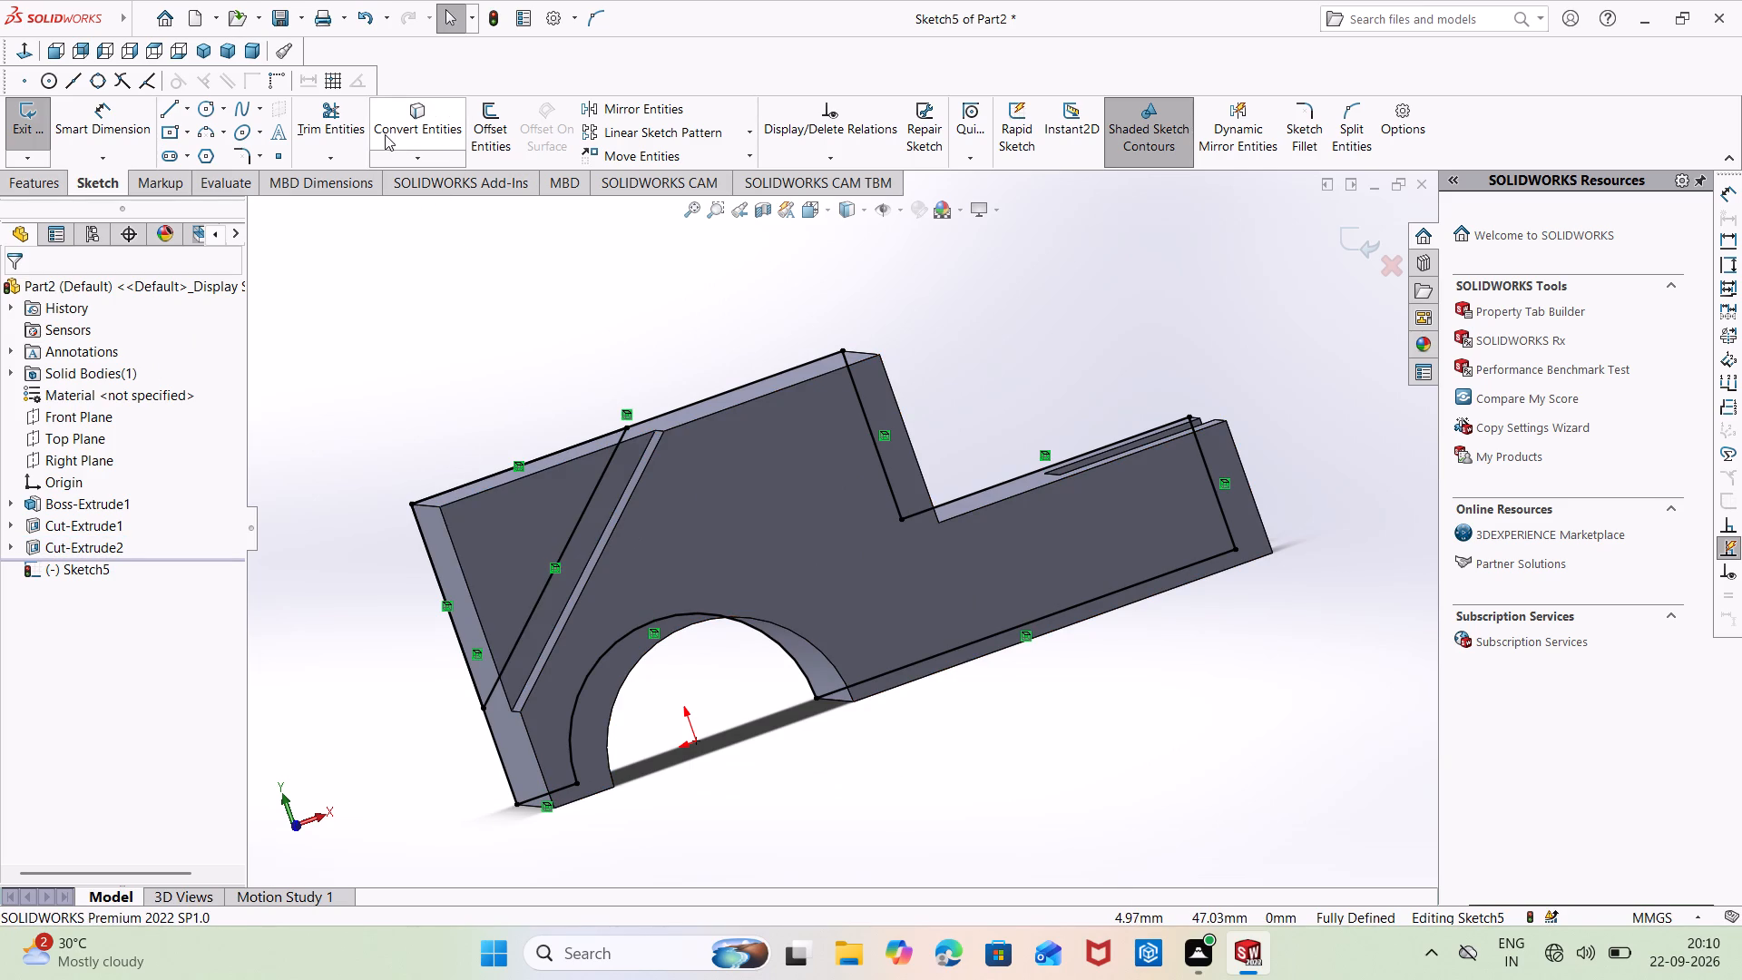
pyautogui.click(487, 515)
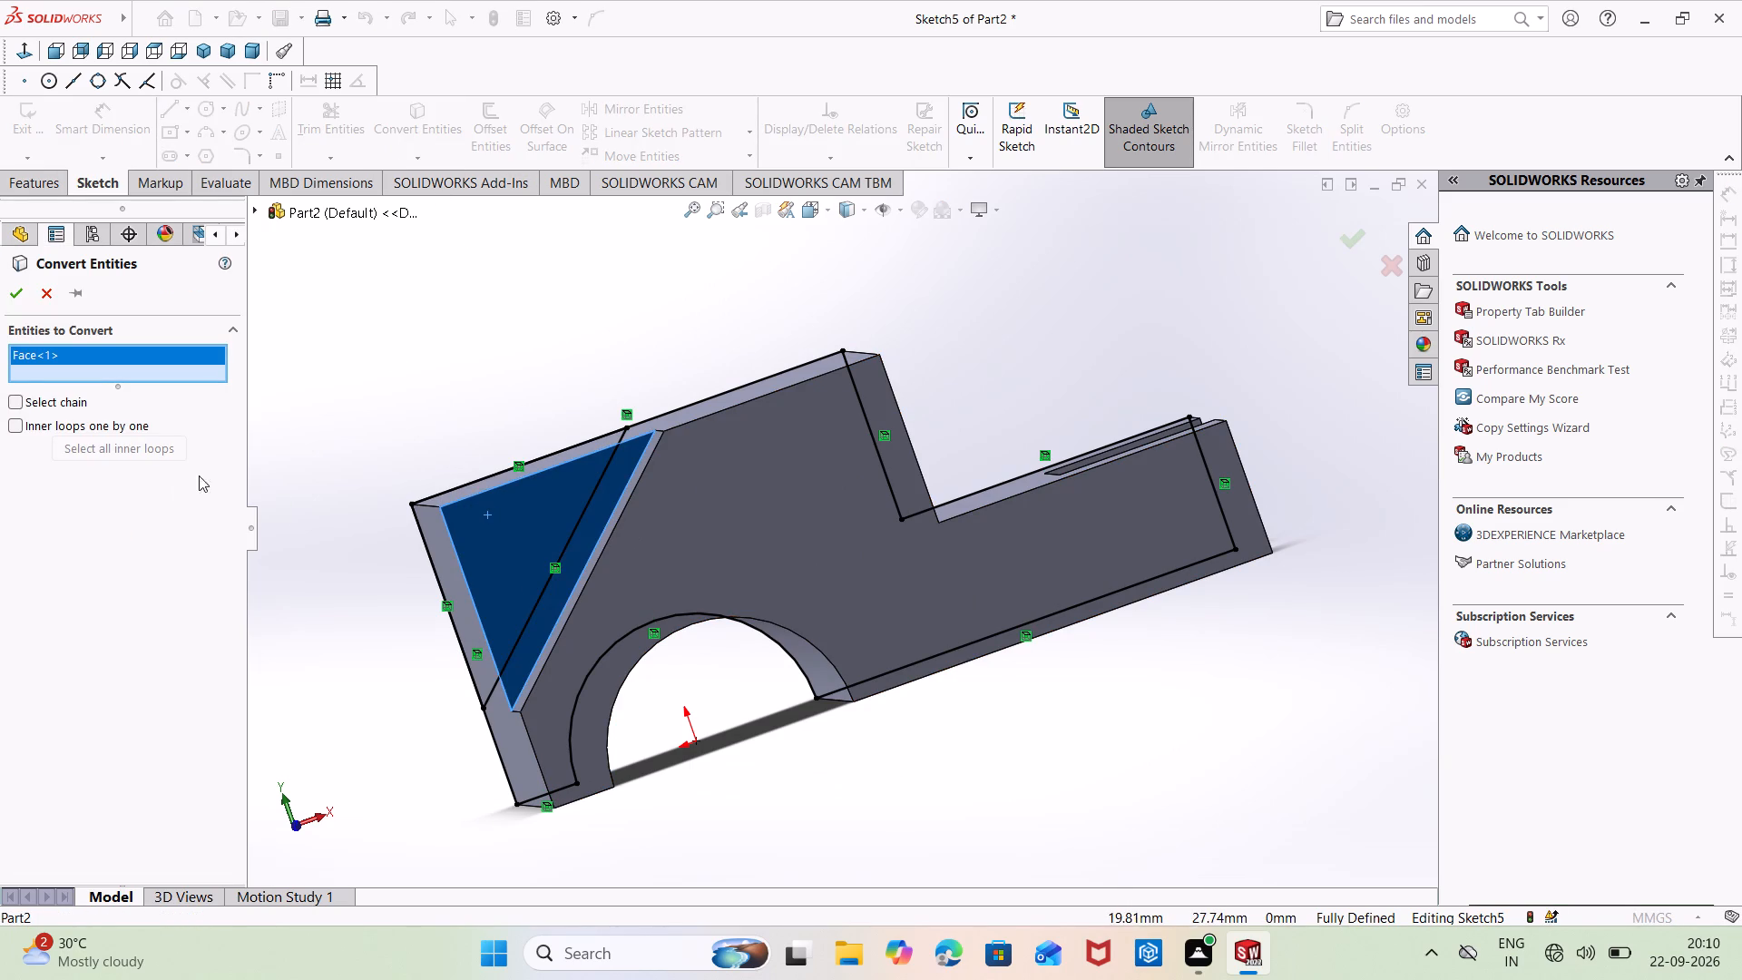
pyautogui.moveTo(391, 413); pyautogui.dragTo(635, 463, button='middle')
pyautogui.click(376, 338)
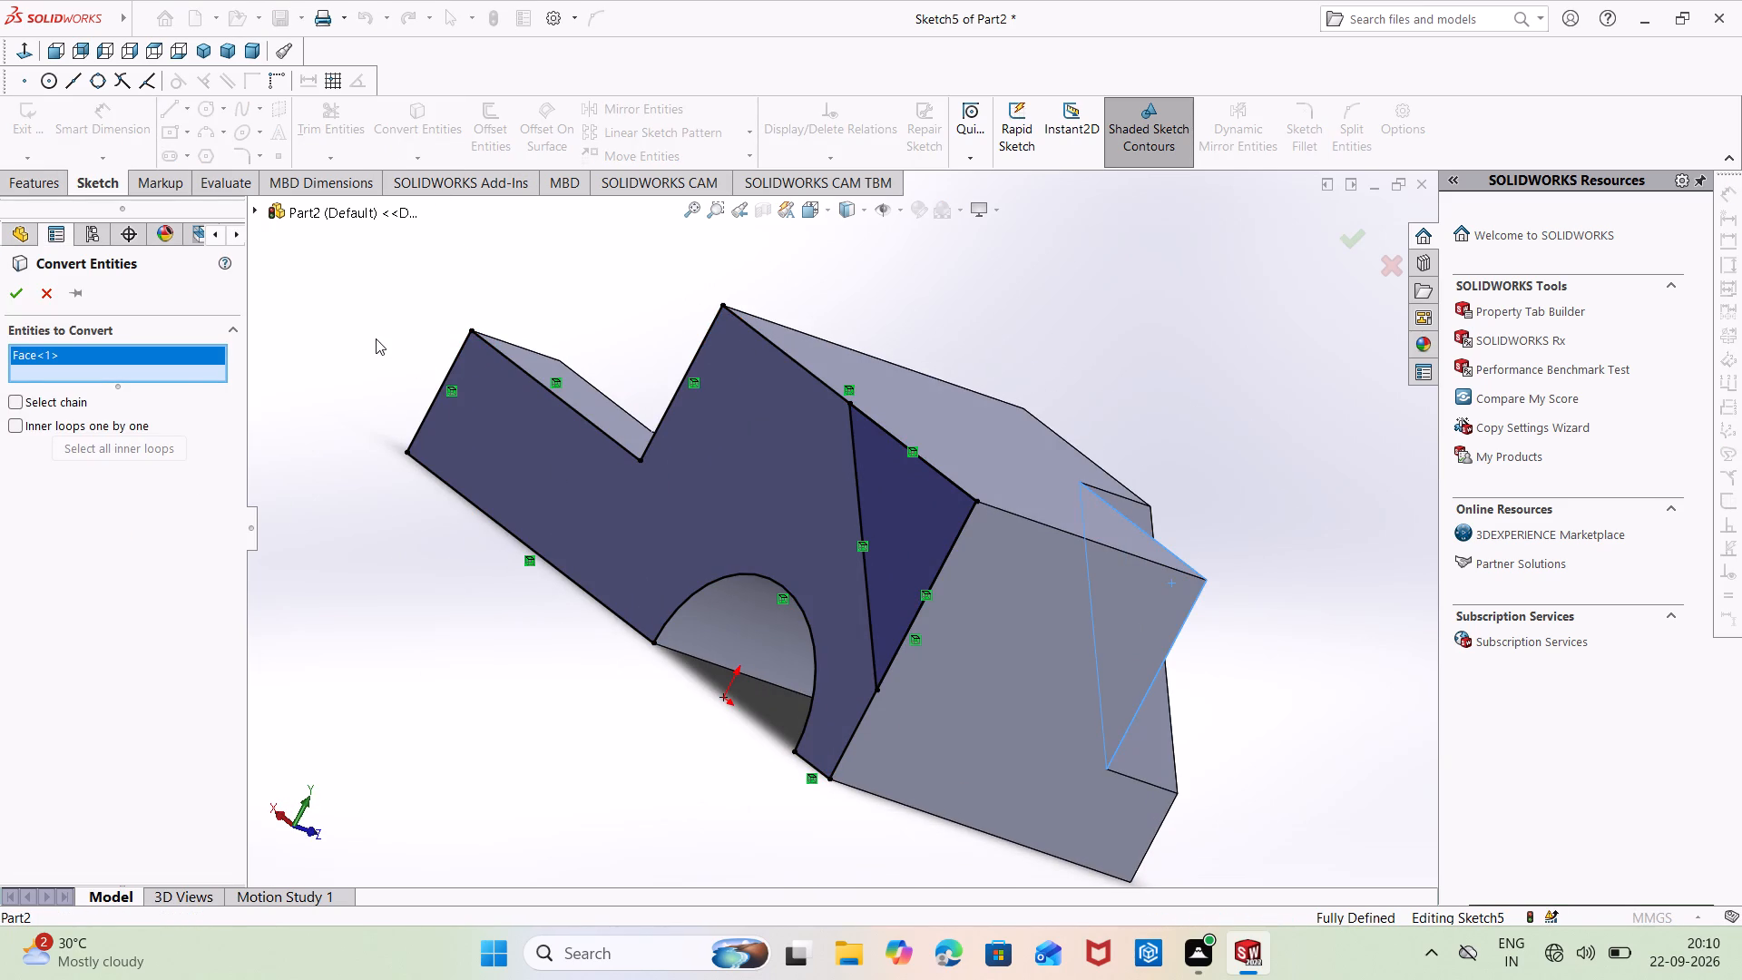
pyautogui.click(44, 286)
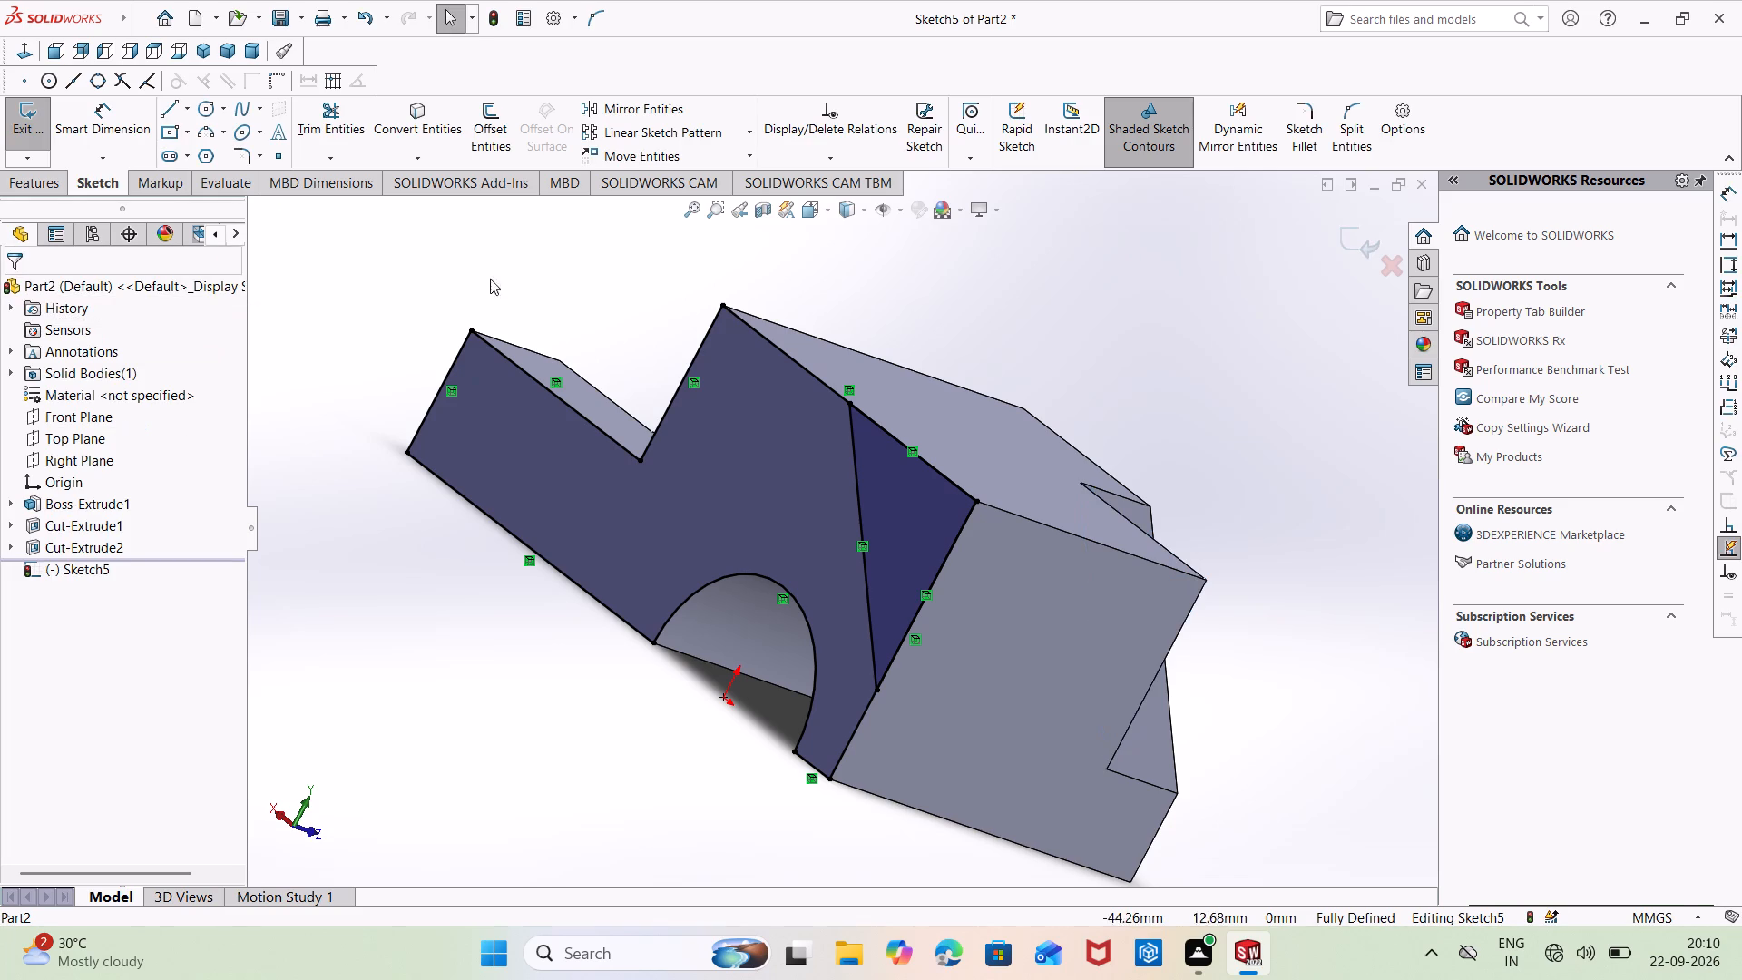
# Extrude-cut only the triangular corner region of the sketch with the Blind condition and an 8 mm depth.
pyautogui.click(26, 181)
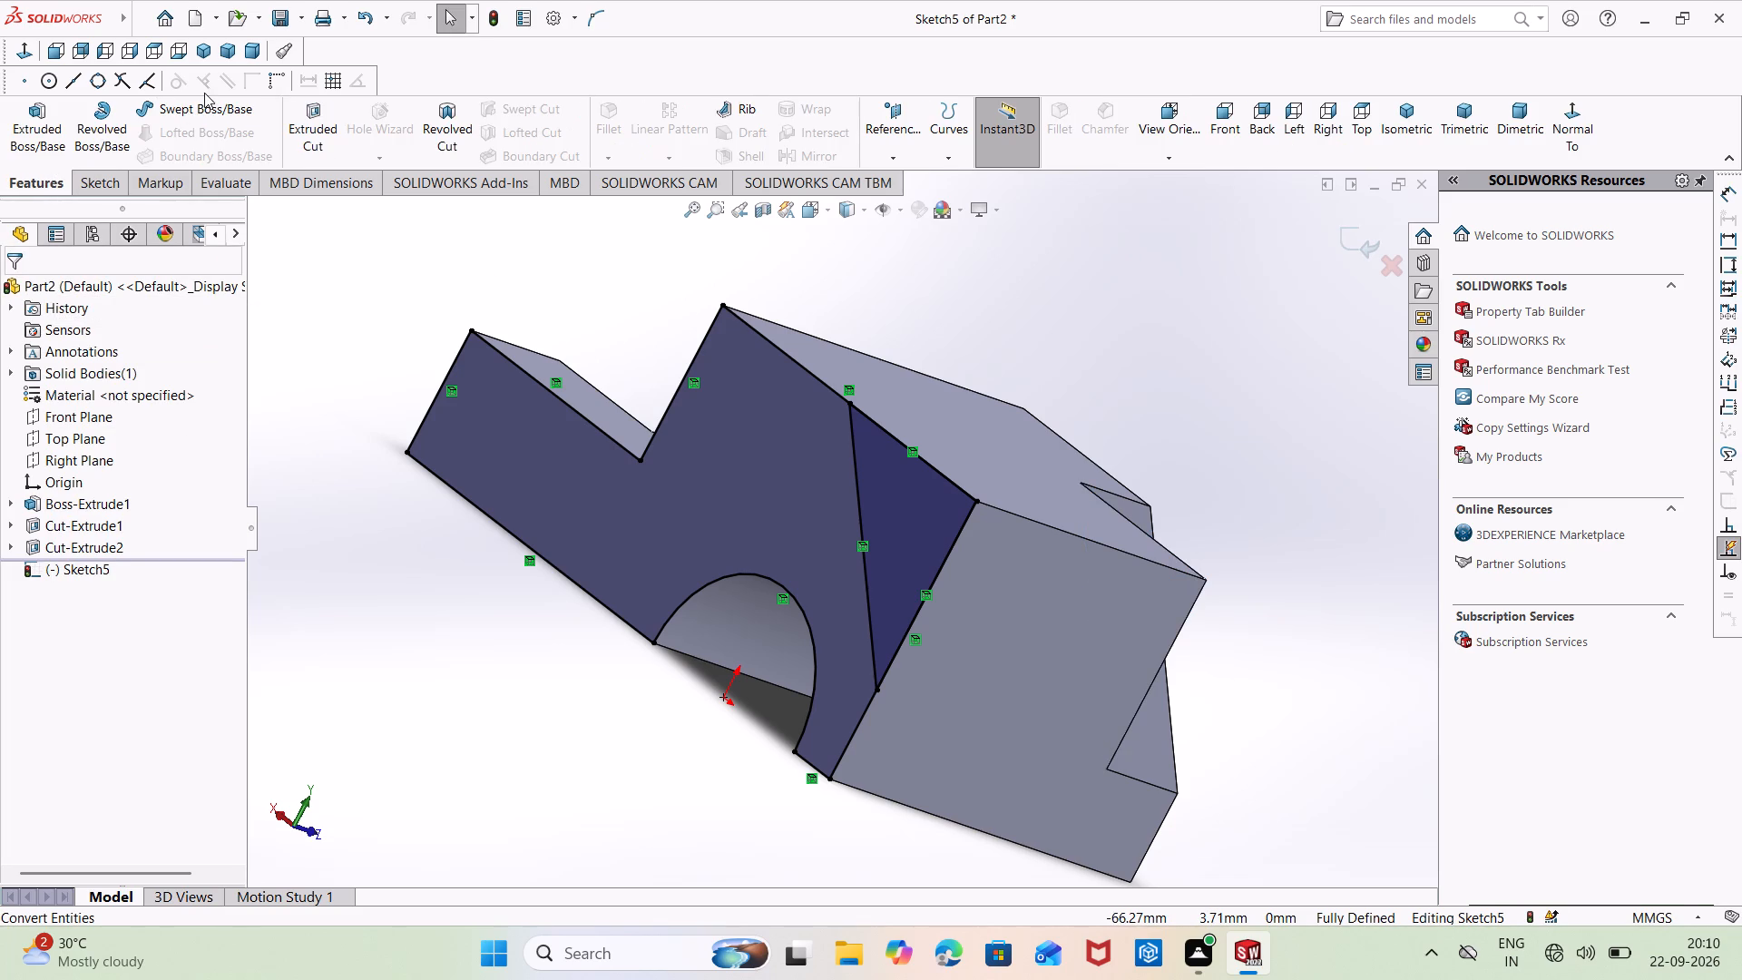
pyautogui.click(316, 117)
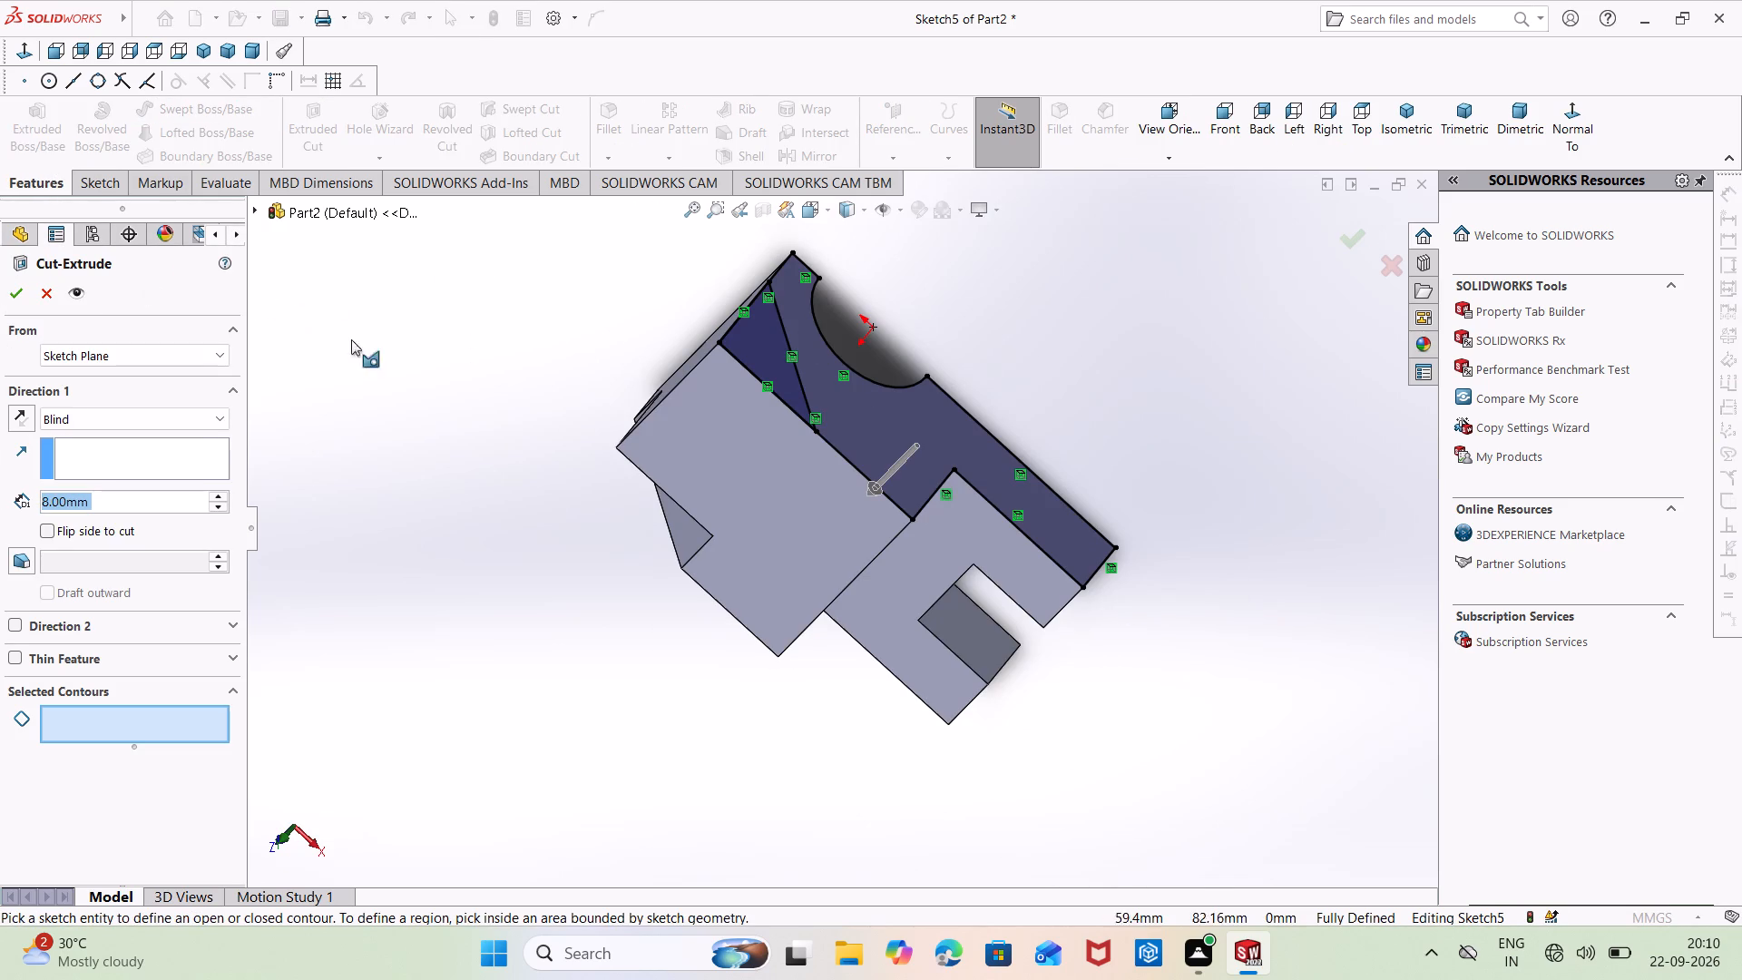
pyautogui.moveTo(494, 283); pyautogui.dragTo(405, 424, button='middle')
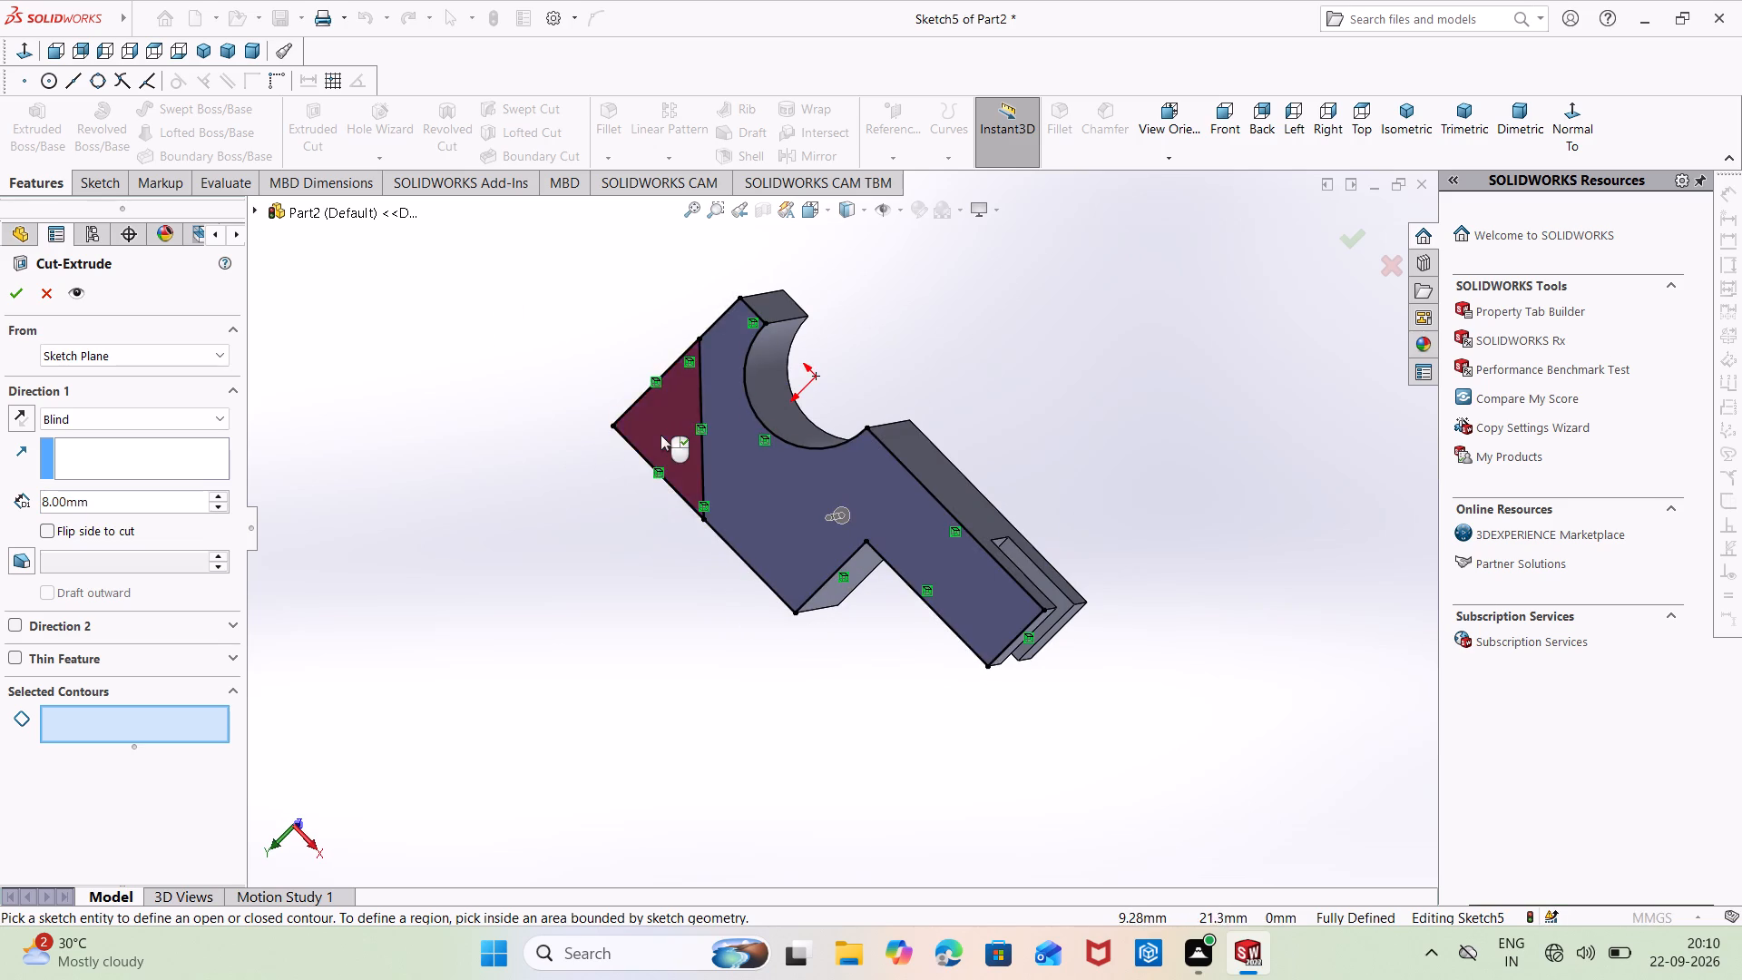
pyautogui.click(661, 434)
pyautogui.moveTo(343, 384); pyautogui.dragTo(491, 372, button='middle')
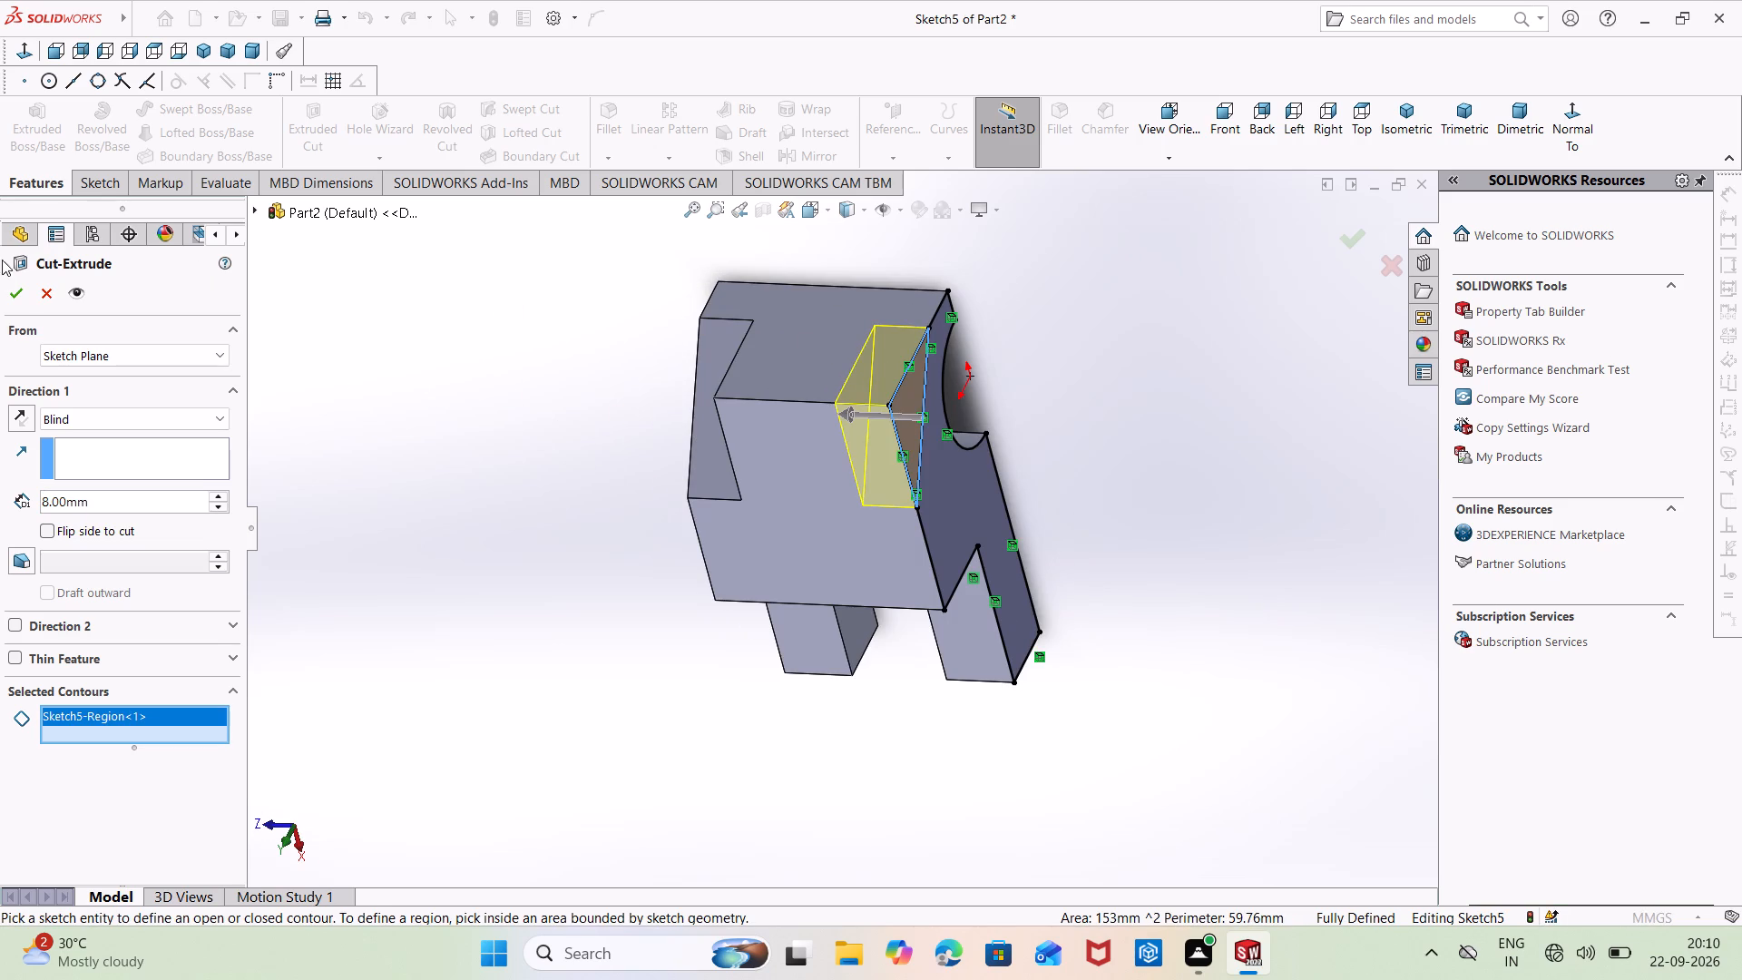
pyautogui.click(15, 301)
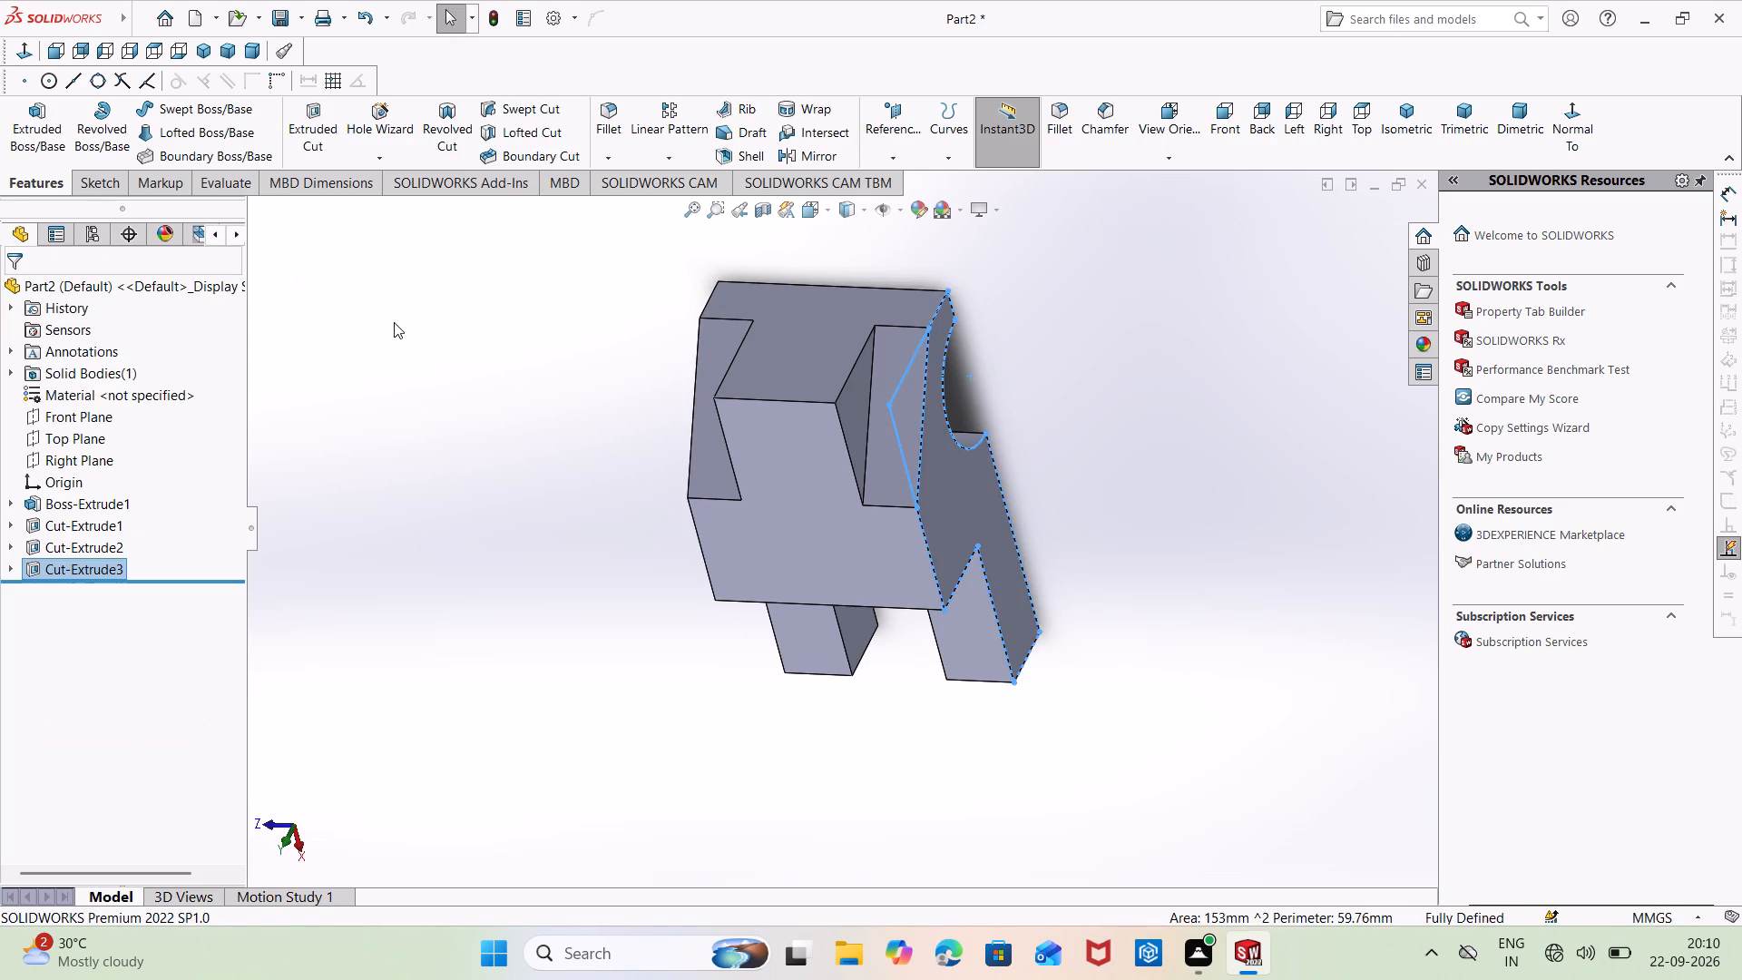
pyautogui.click(408, 323)
# Examine the block with both corner cuts in the standard front, back, left, right and top views and from orbited angles.
pyautogui.moveTo(715, 418); pyautogui.dragTo(819, 356, button='middle')
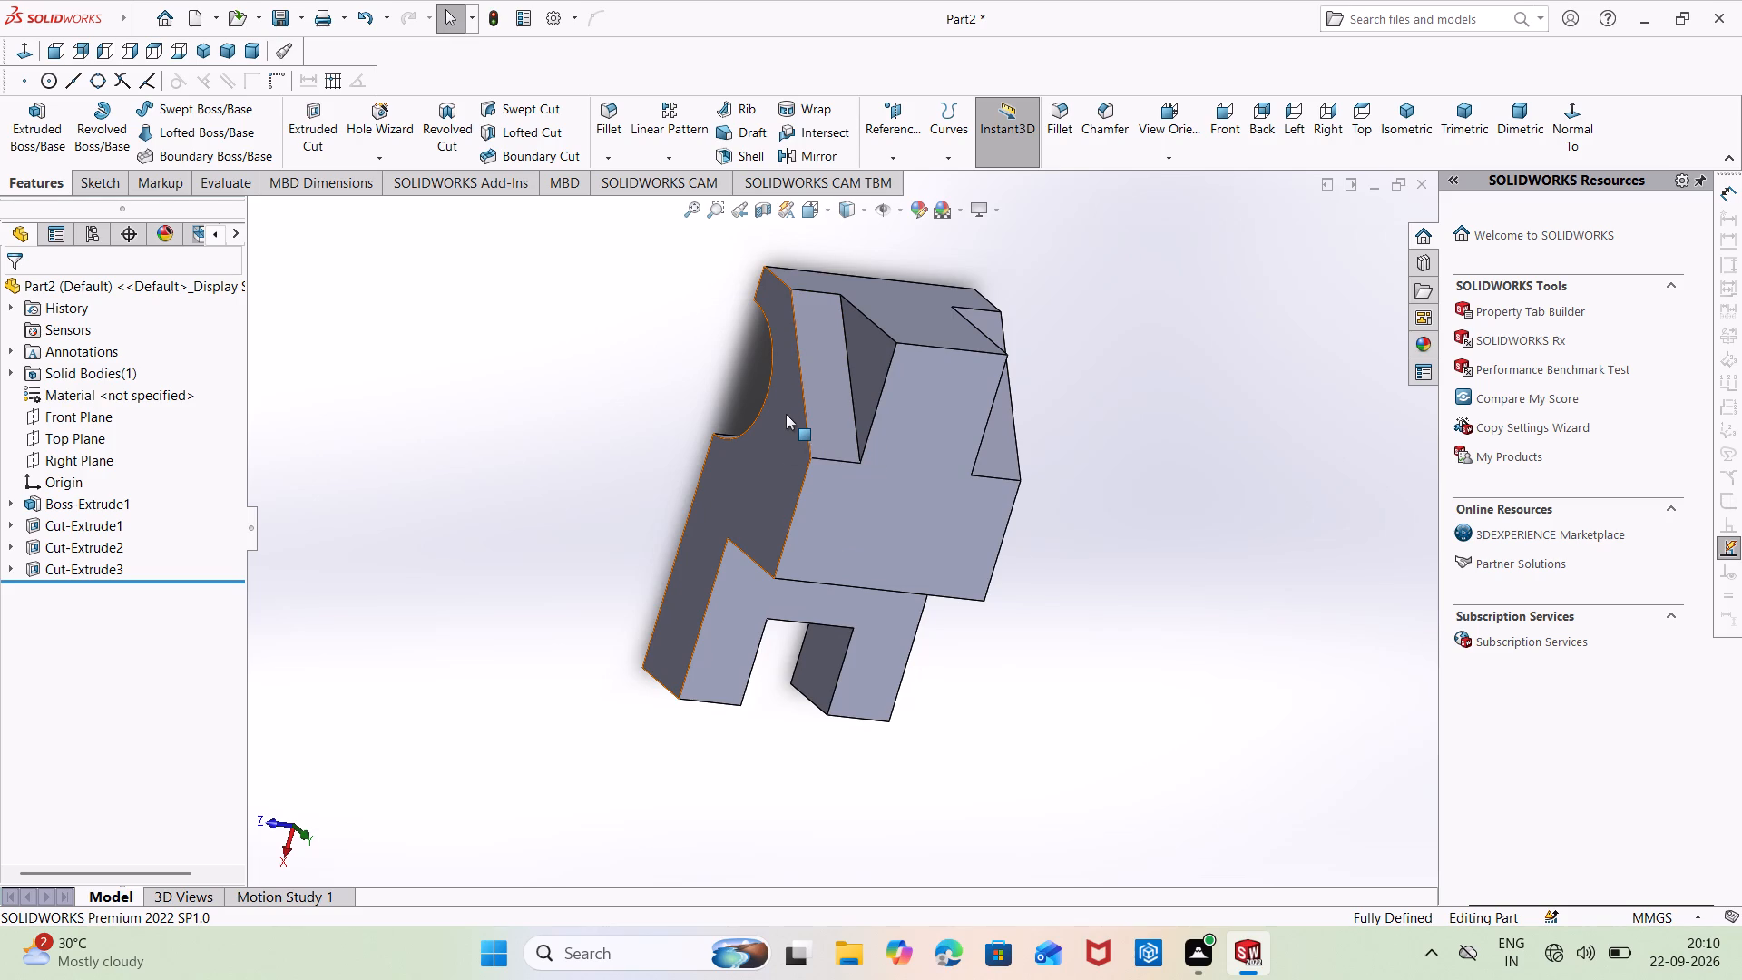
pyautogui.hotkey('ctrl', '1')
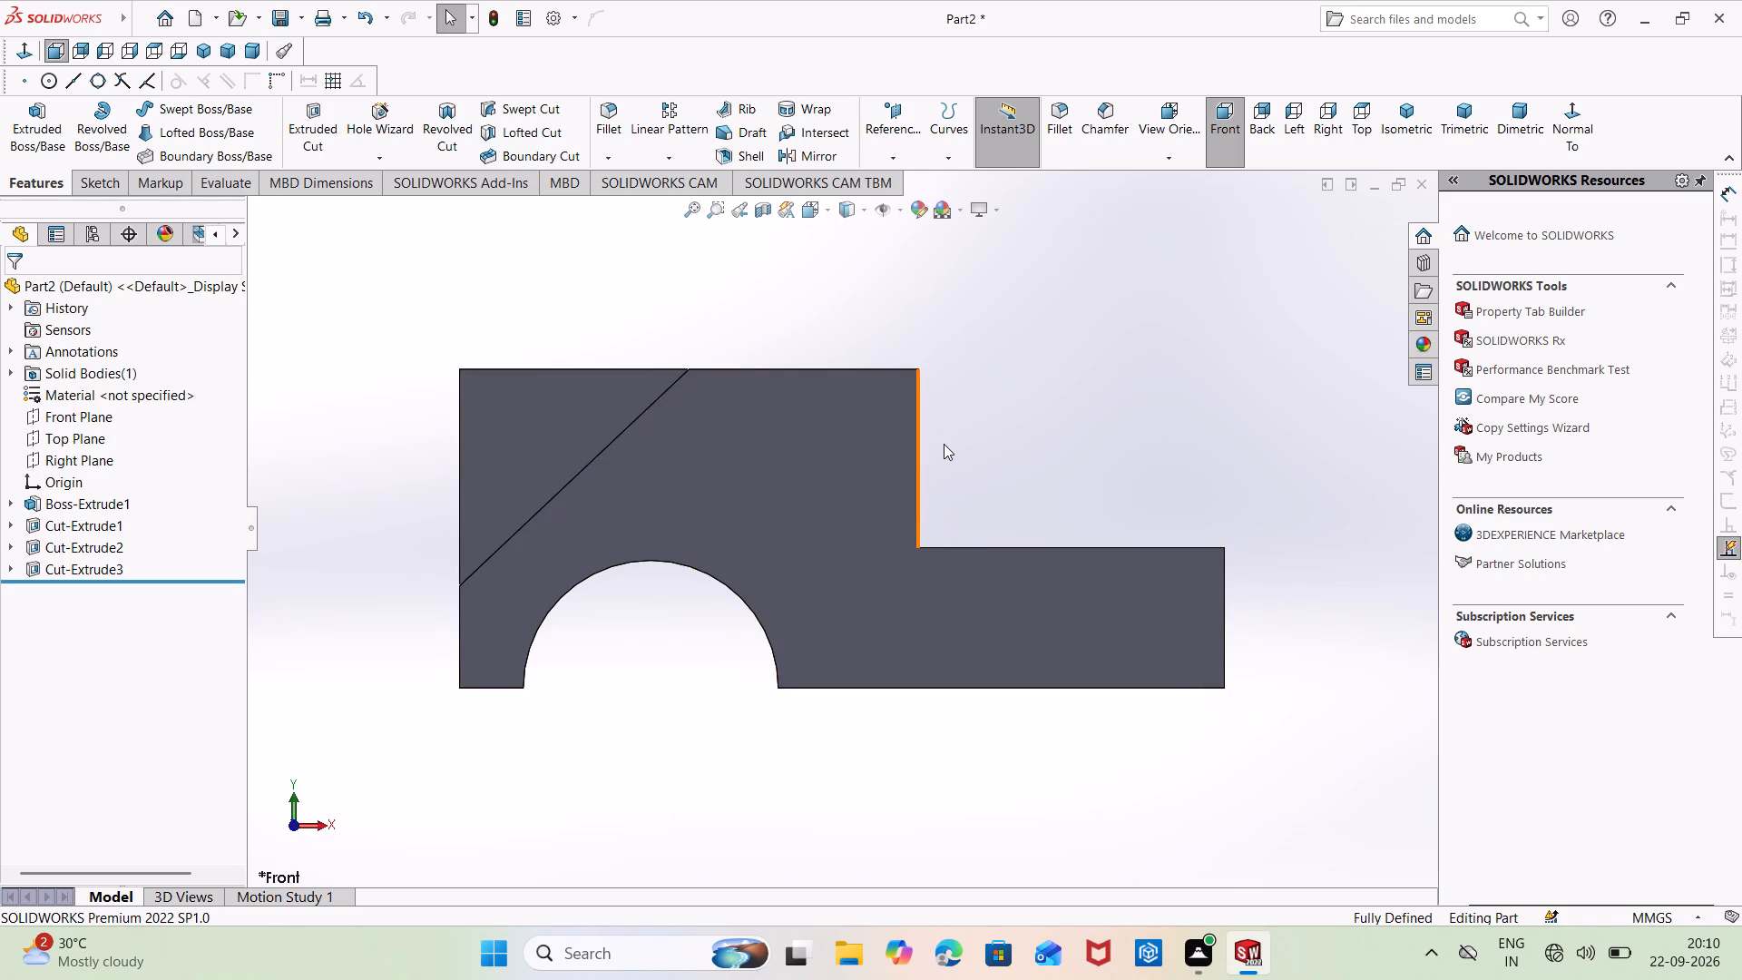
pyautogui.hotkey('ctrl', '2')
pyautogui.hotkey('ctrl', '3')
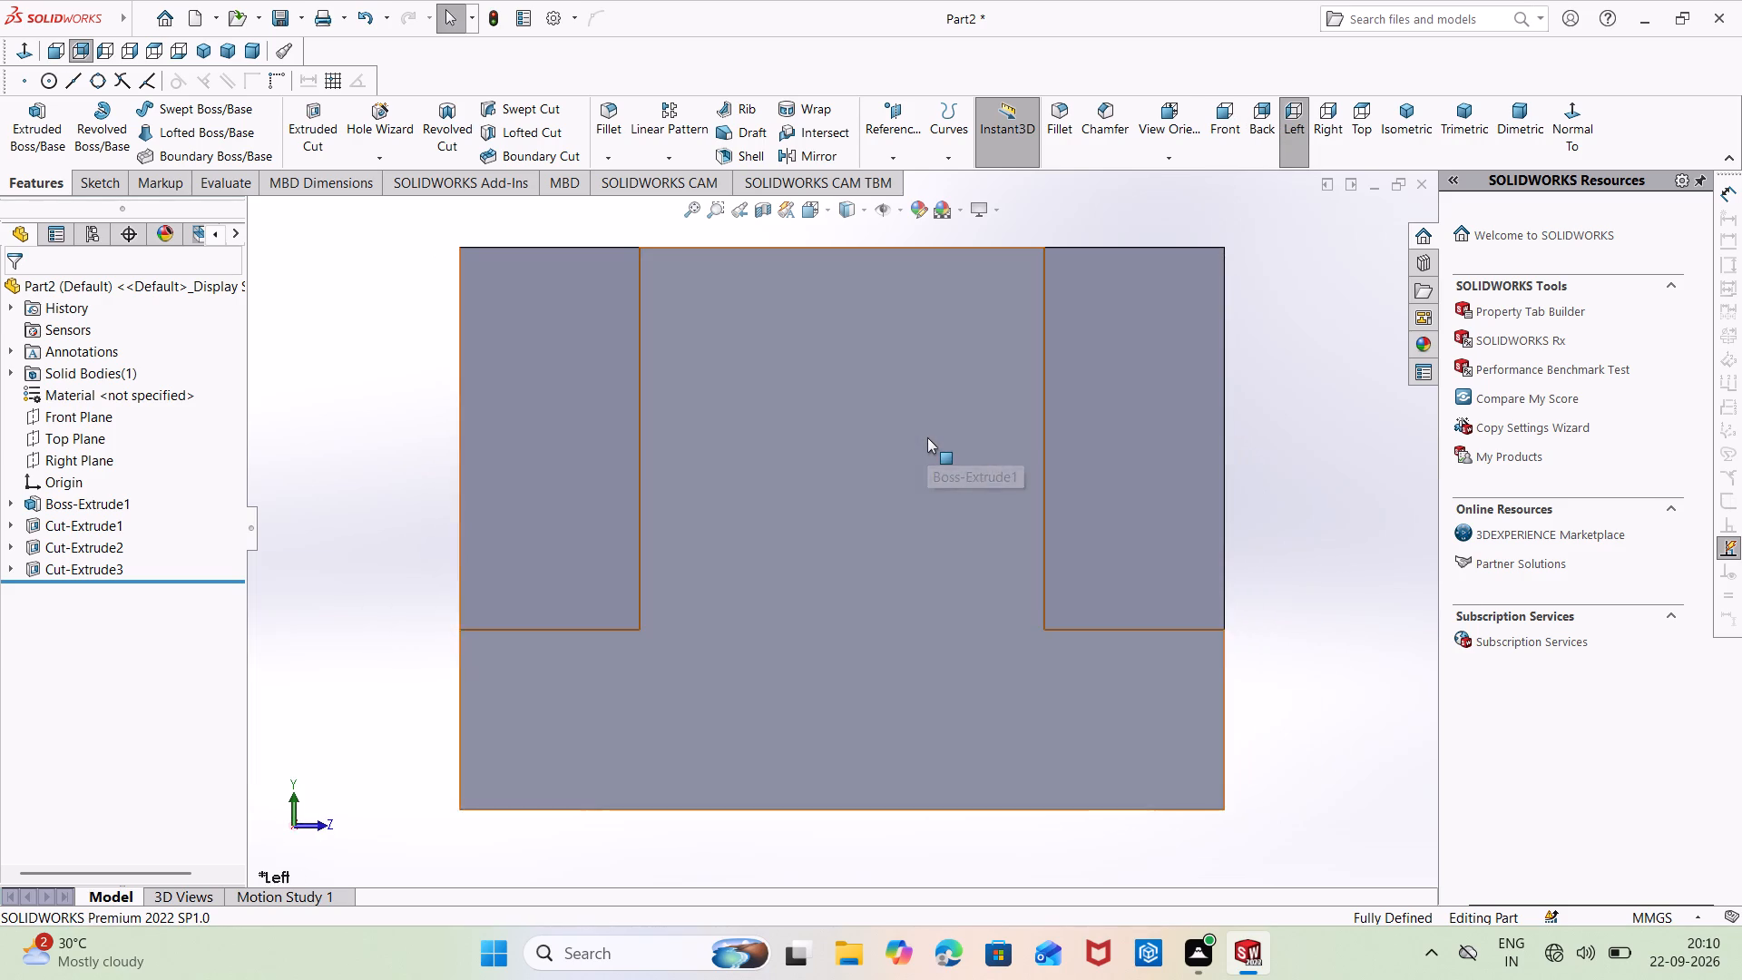
pyautogui.hotkey('ctrl', '4')
pyautogui.hotkey('ctrl', '5')
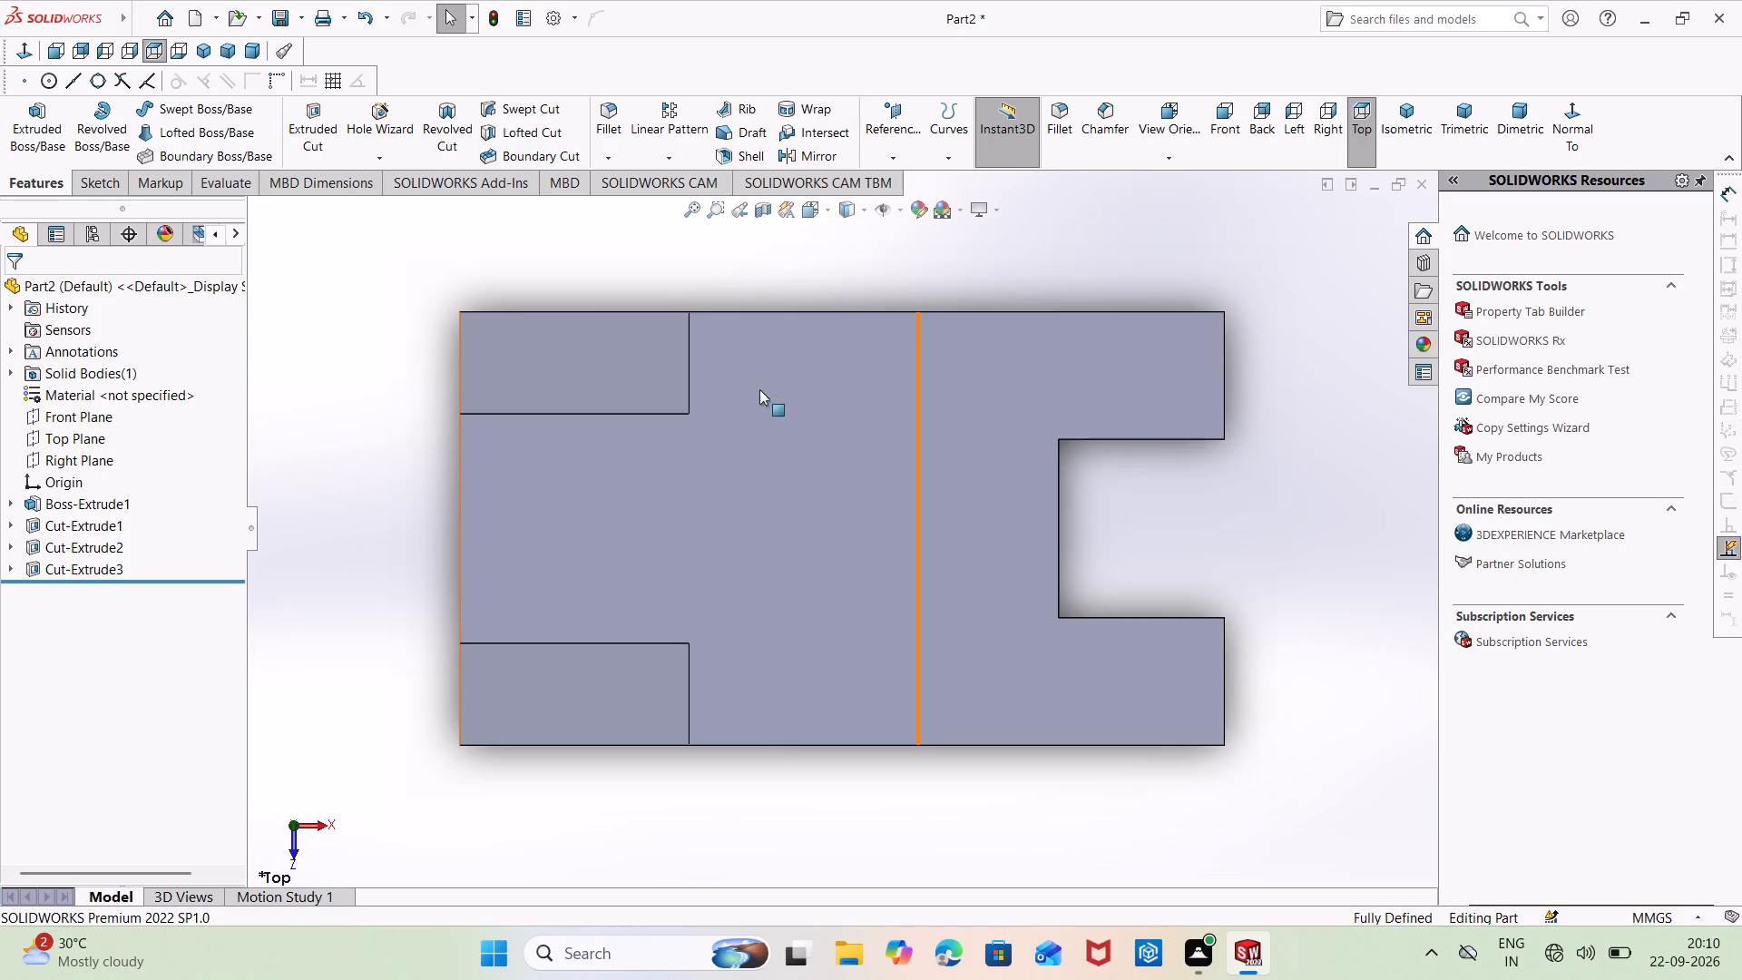
pyautogui.moveTo(847, 810); pyautogui.dragTo(809, 580, button='middle')
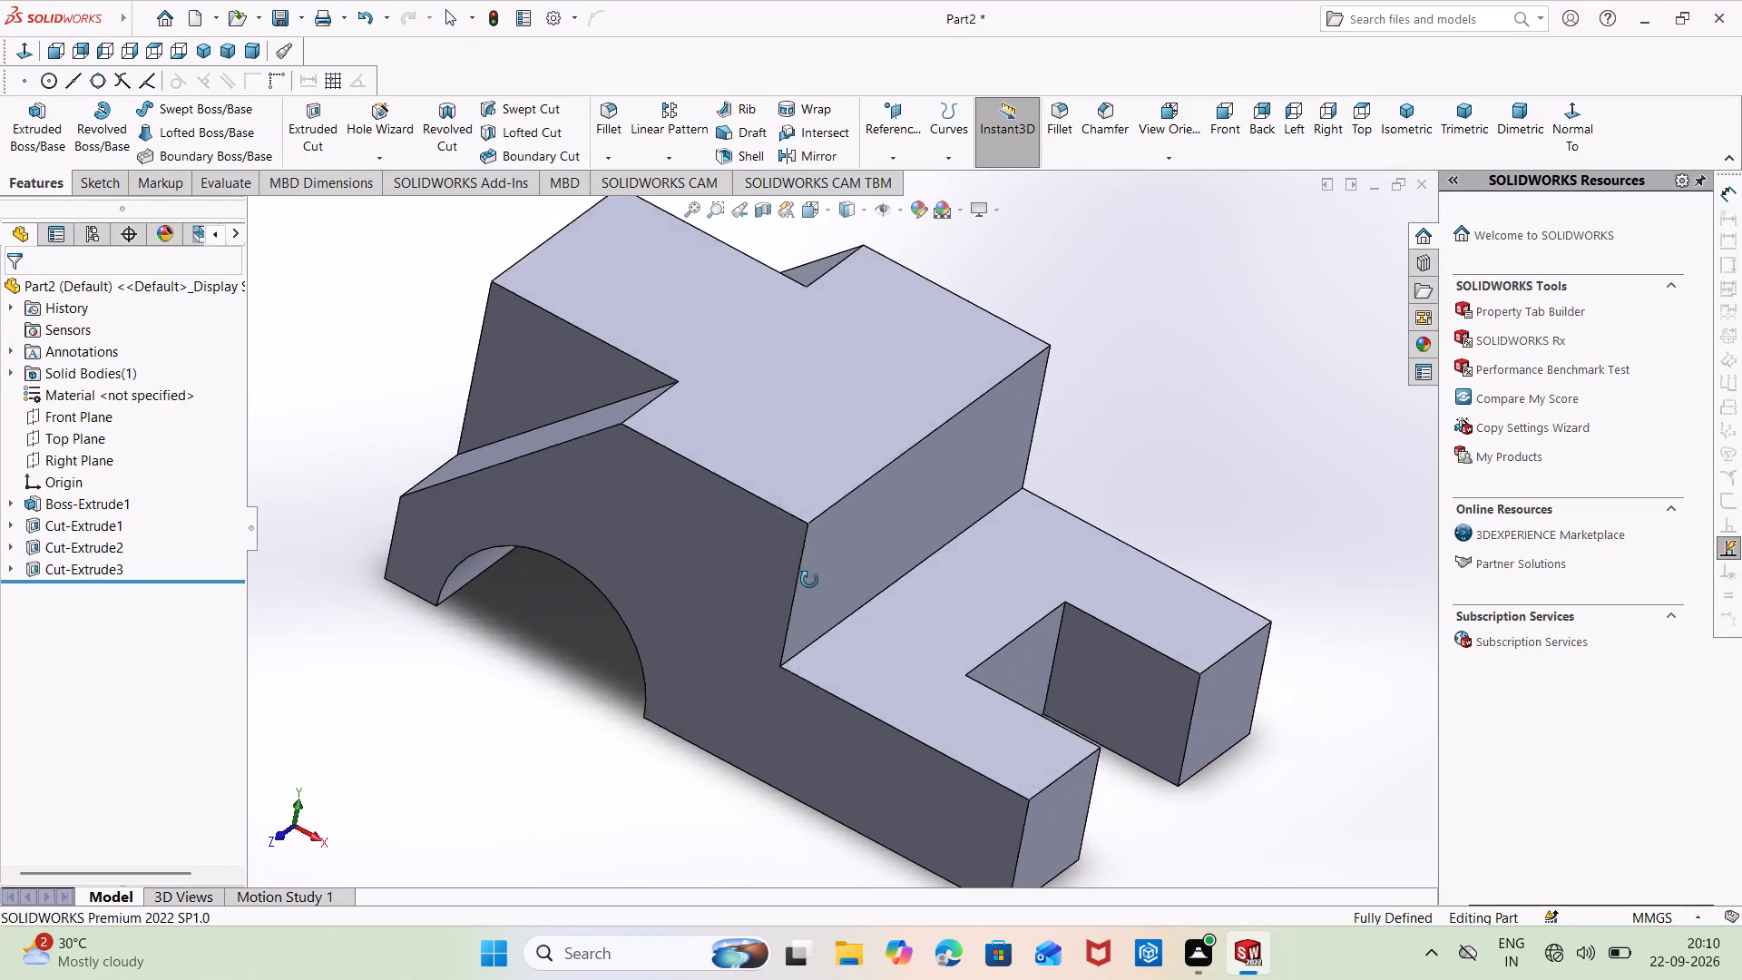
pyautogui.moveTo(809, 580); pyautogui.dragTo(916, 773, button='middle')
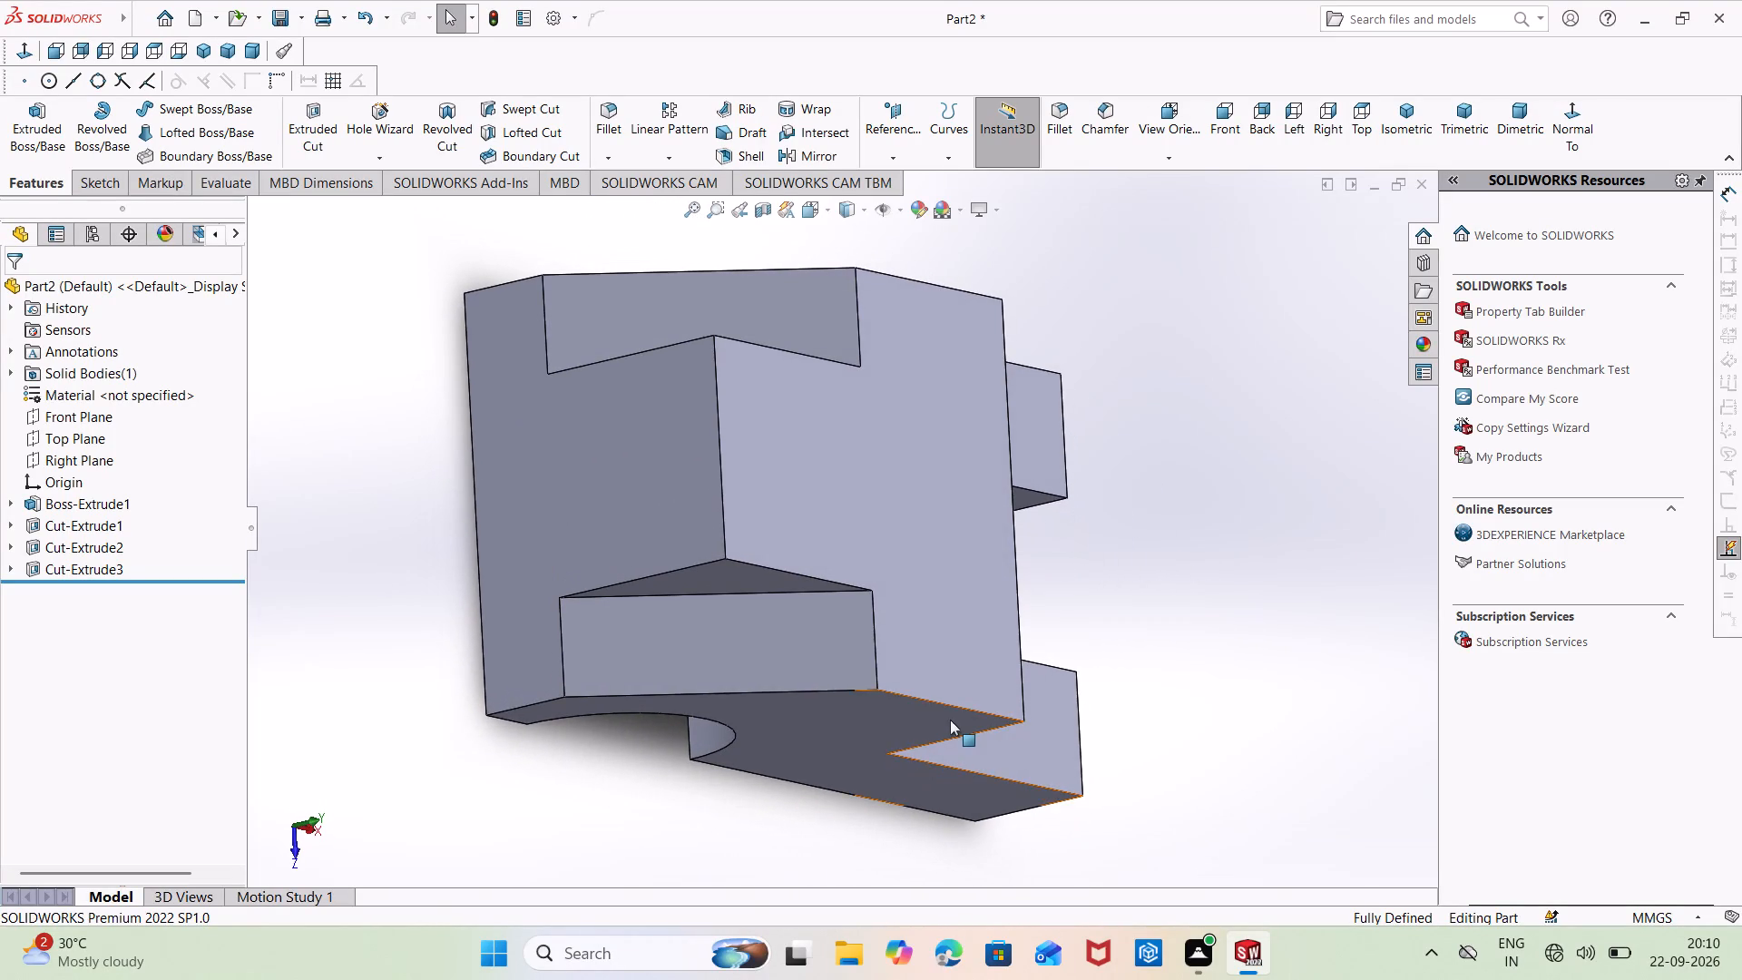
# Examine the block's corner cuts, notch and slot from oblique and underside angles.
pyautogui.moveTo(952, 719); pyautogui.dragTo(950, 563, button='middle')
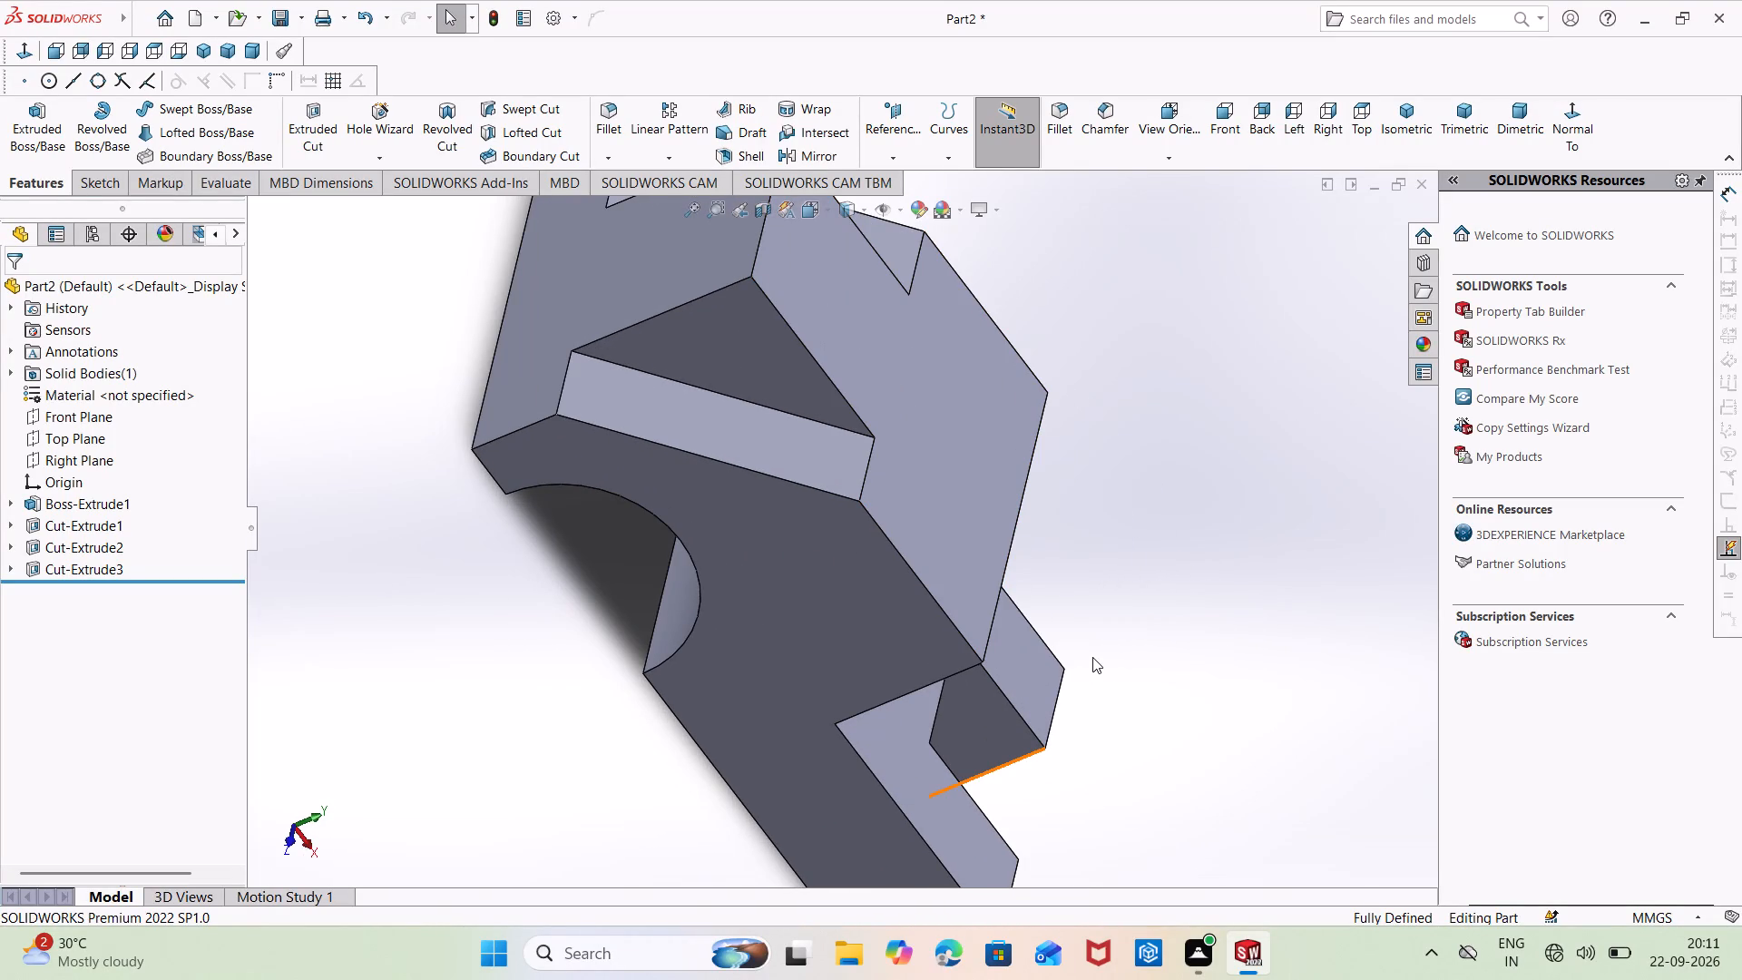
pyautogui.moveTo(1075, 649); pyautogui.dragTo(948, 681, button='middle')
pyautogui.moveTo(1023, 644); pyautogui.dragTo(1138, 567, button='middle')
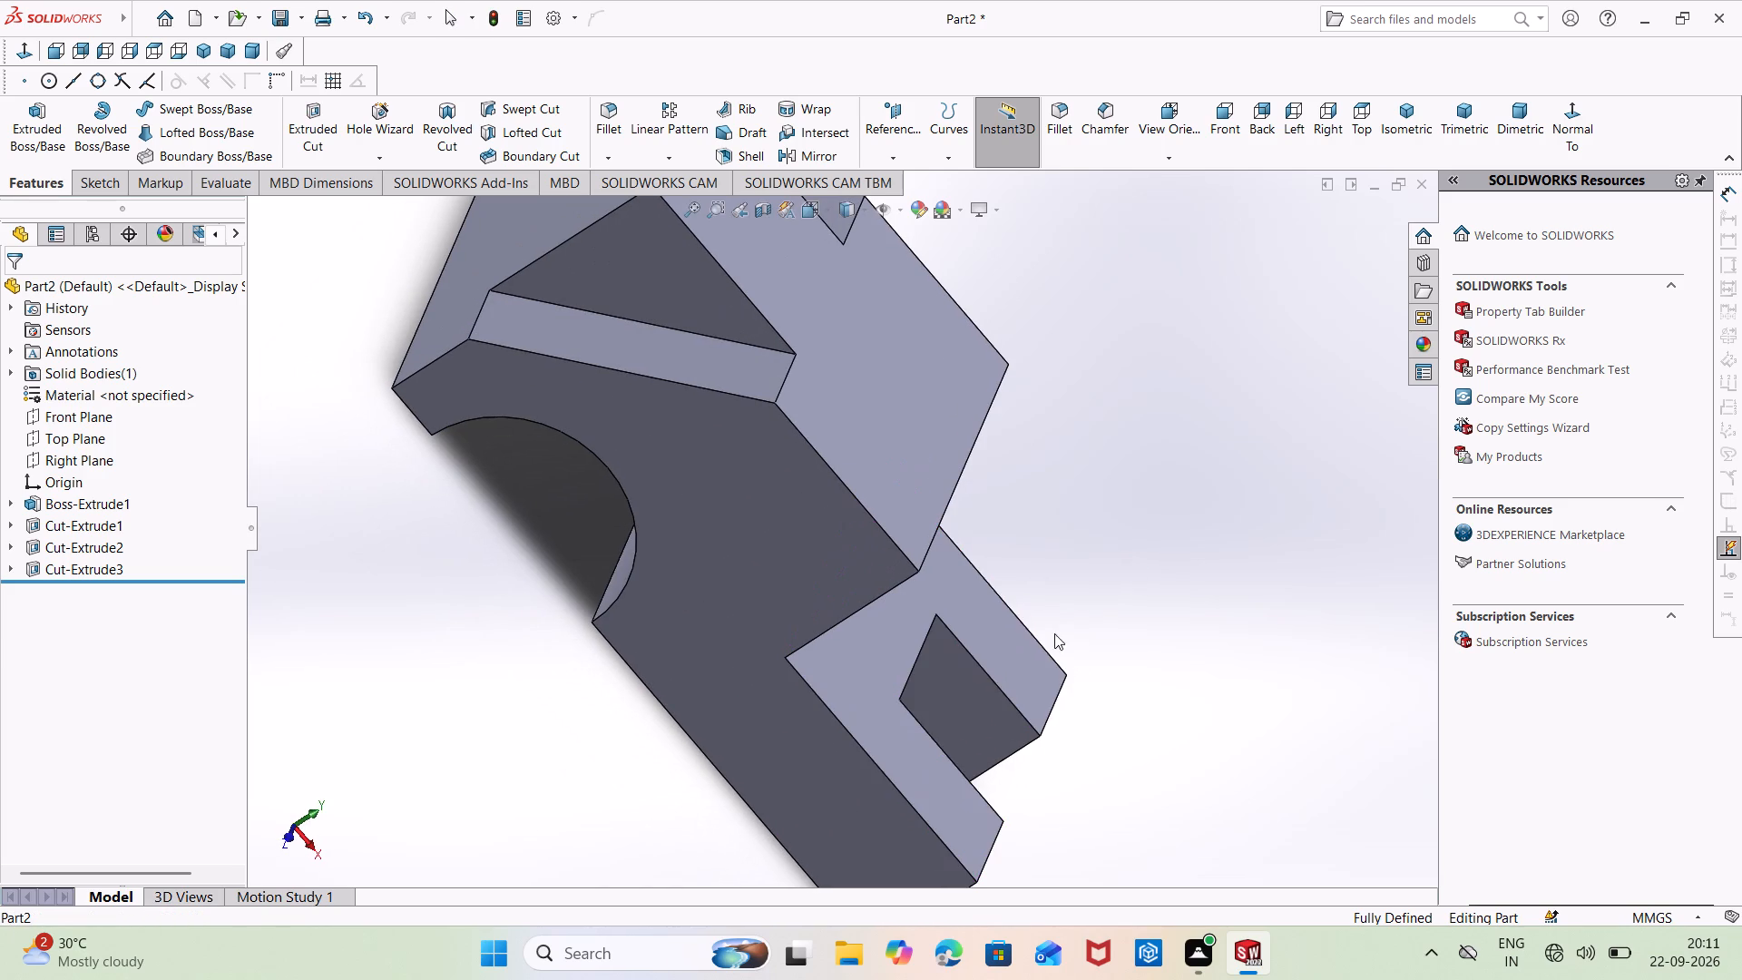
pyautogui.scroll(2, 1007, 652)
pyautogui.moveTo(1007, 652); pyautogui.dragTo(1025, 590, button='middle')
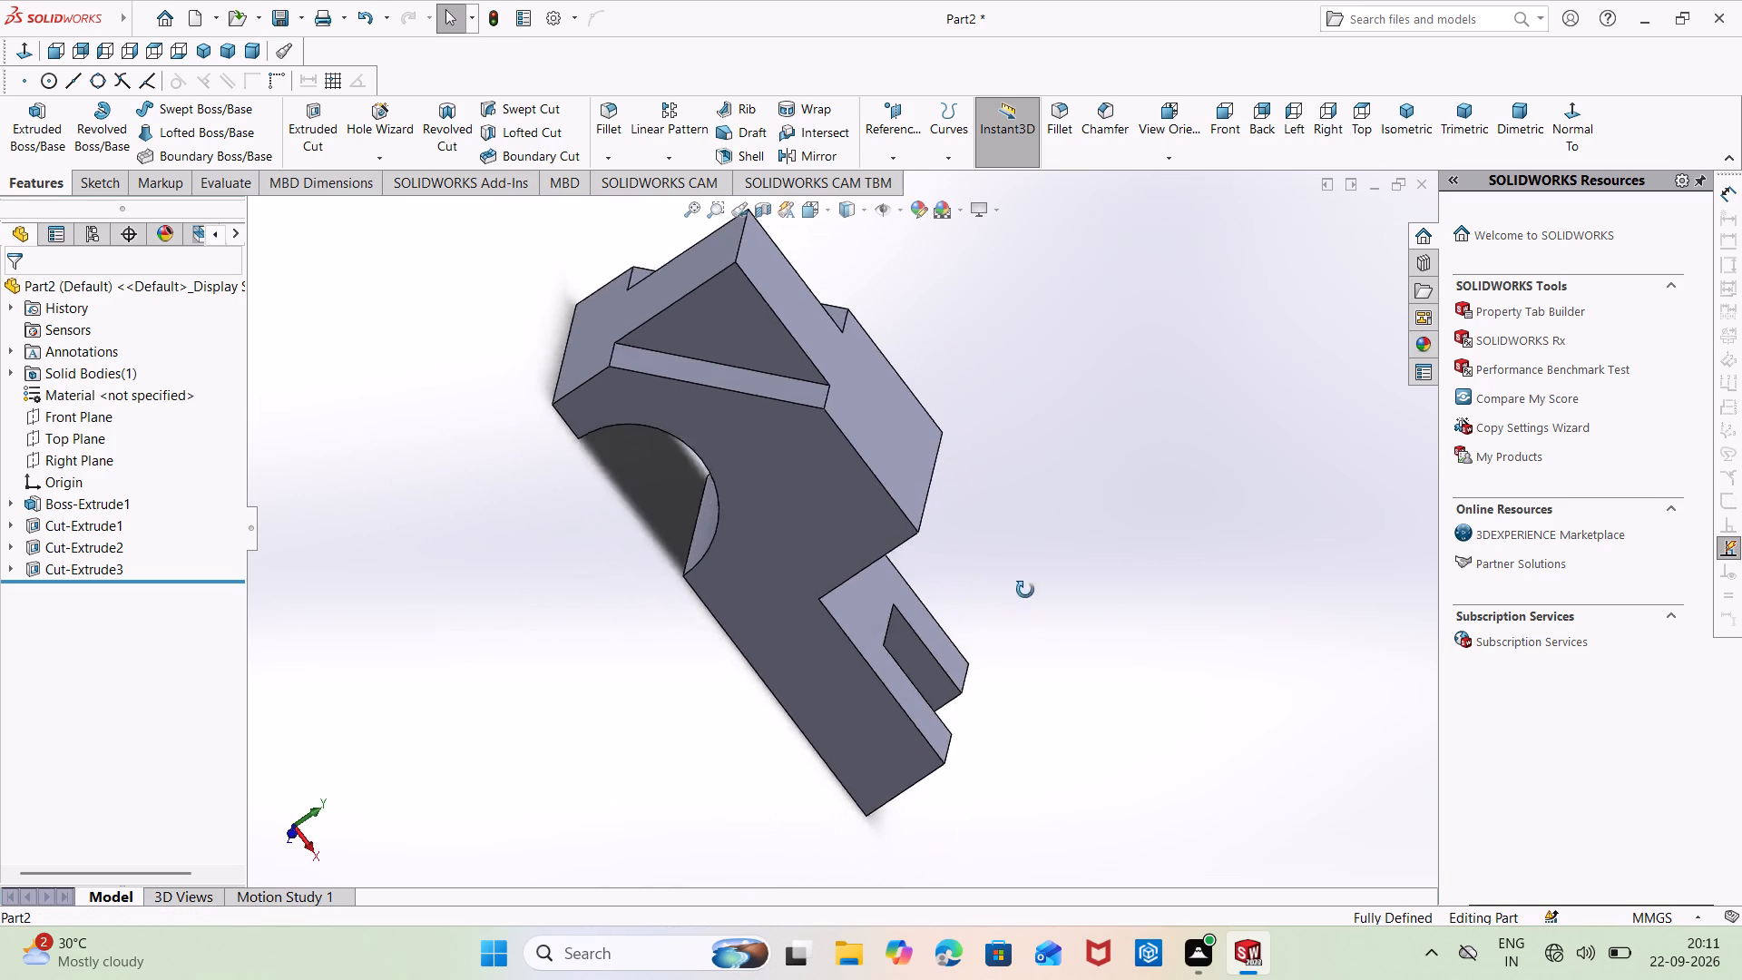
pyautogui.moveTo(1025, 590); pyautogui.dragTo(984, 499, button='middle')
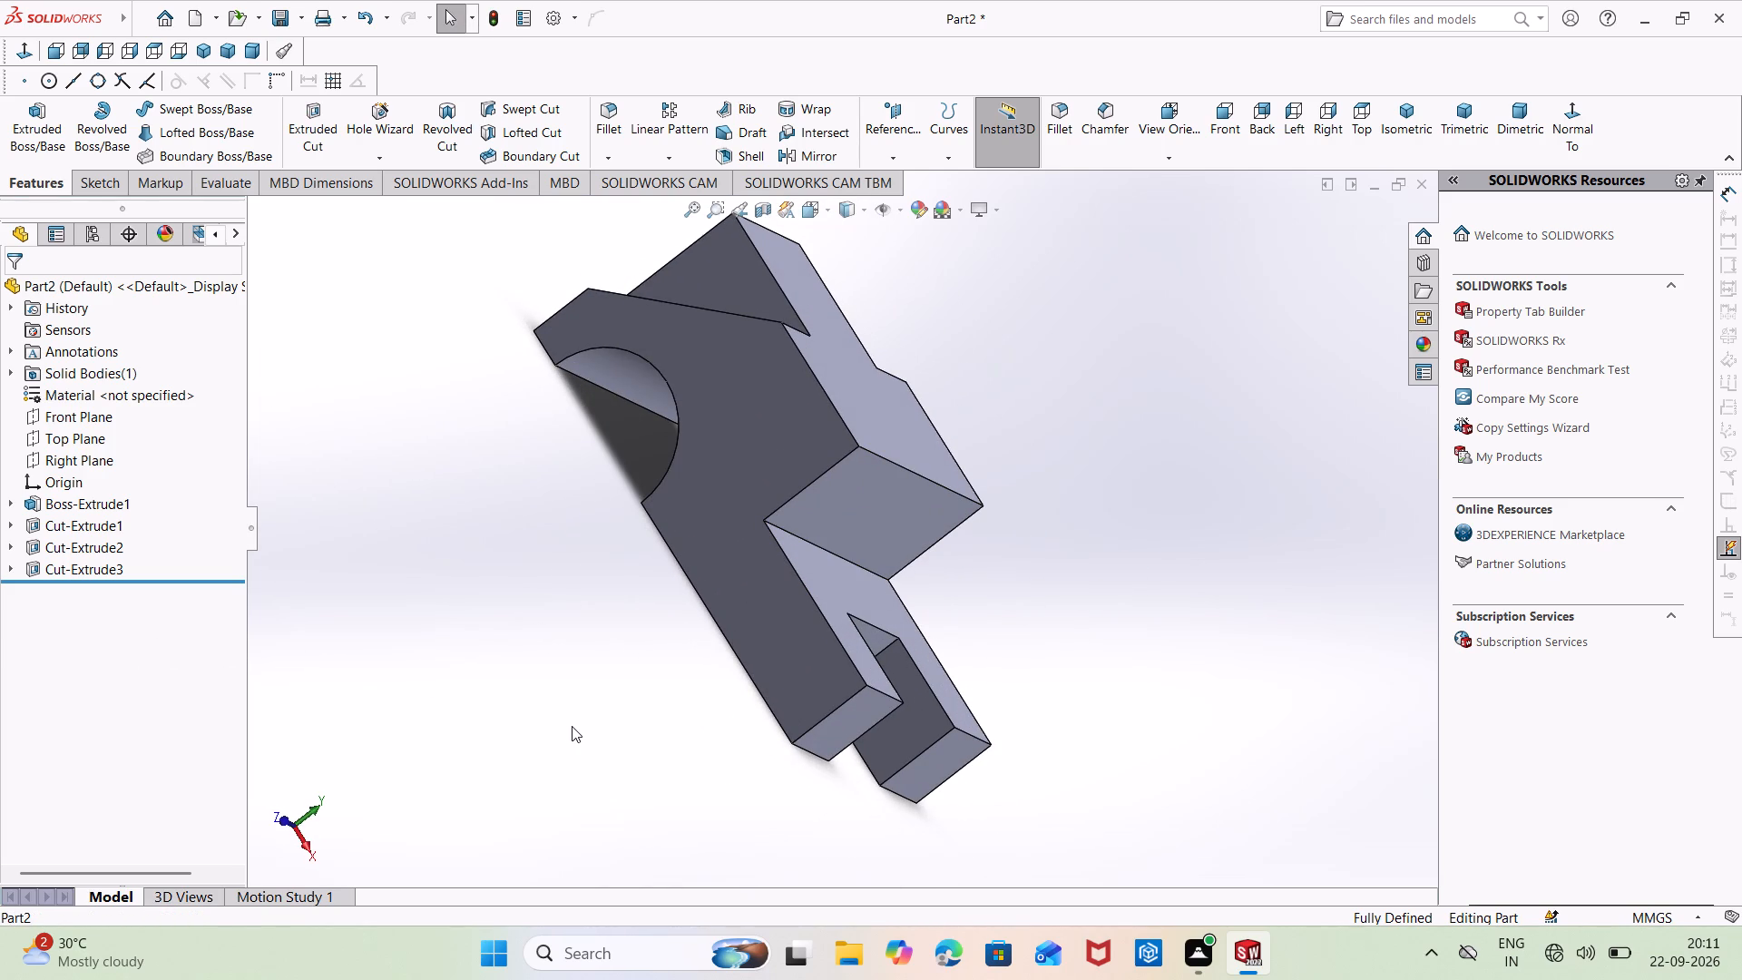
# Create a new empty part document.
pyautogui.hotkey('ctrl', 'n')
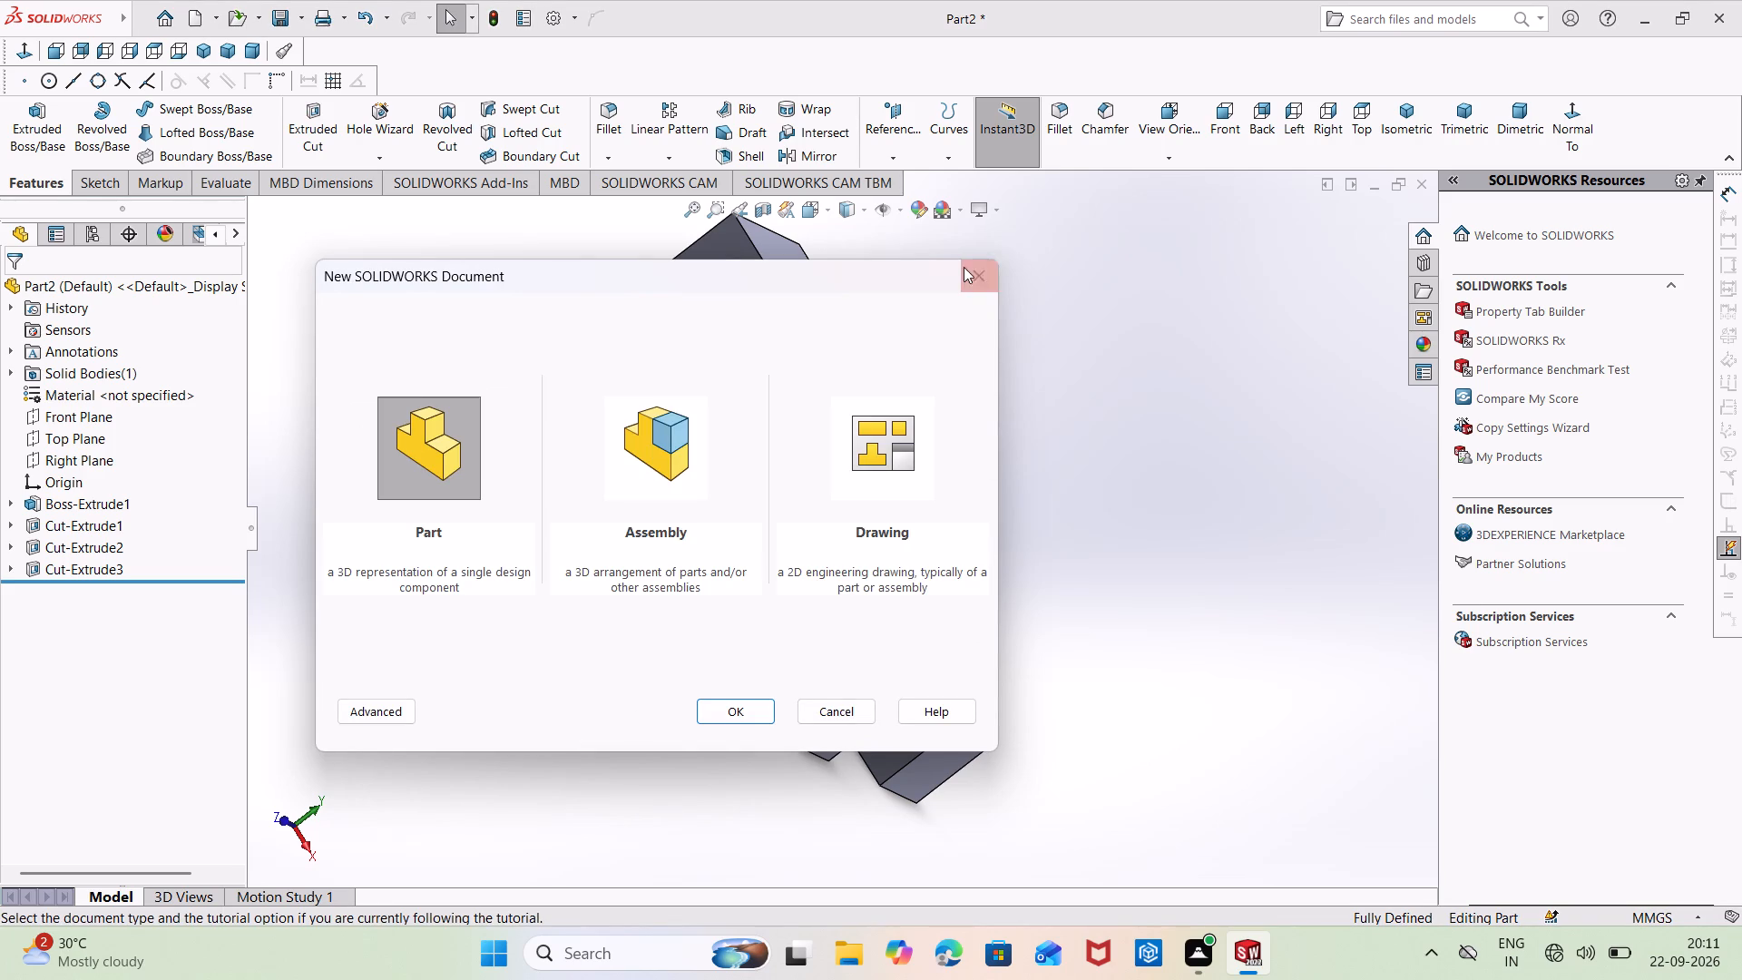
pyautogui.click(738, 714)
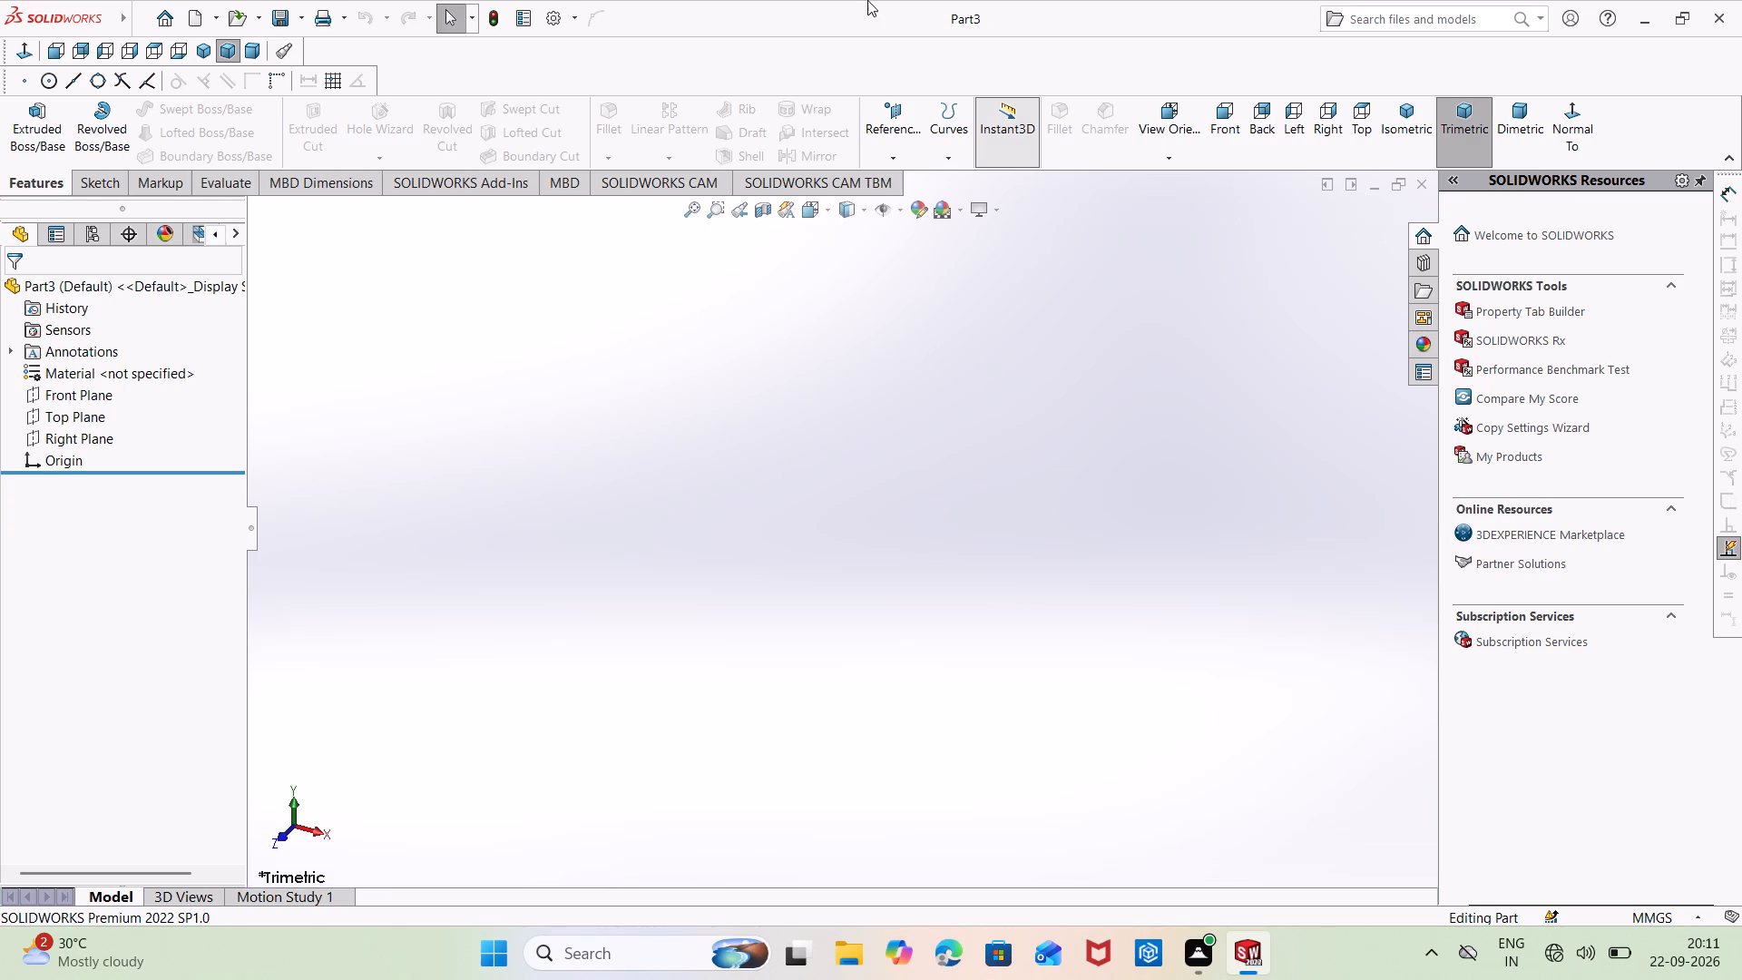
# Exit the program, choosing only Part2 of the modified documents for saving, and save it as st1 in the Documents folder.
pyautogui.click(1726, 14)
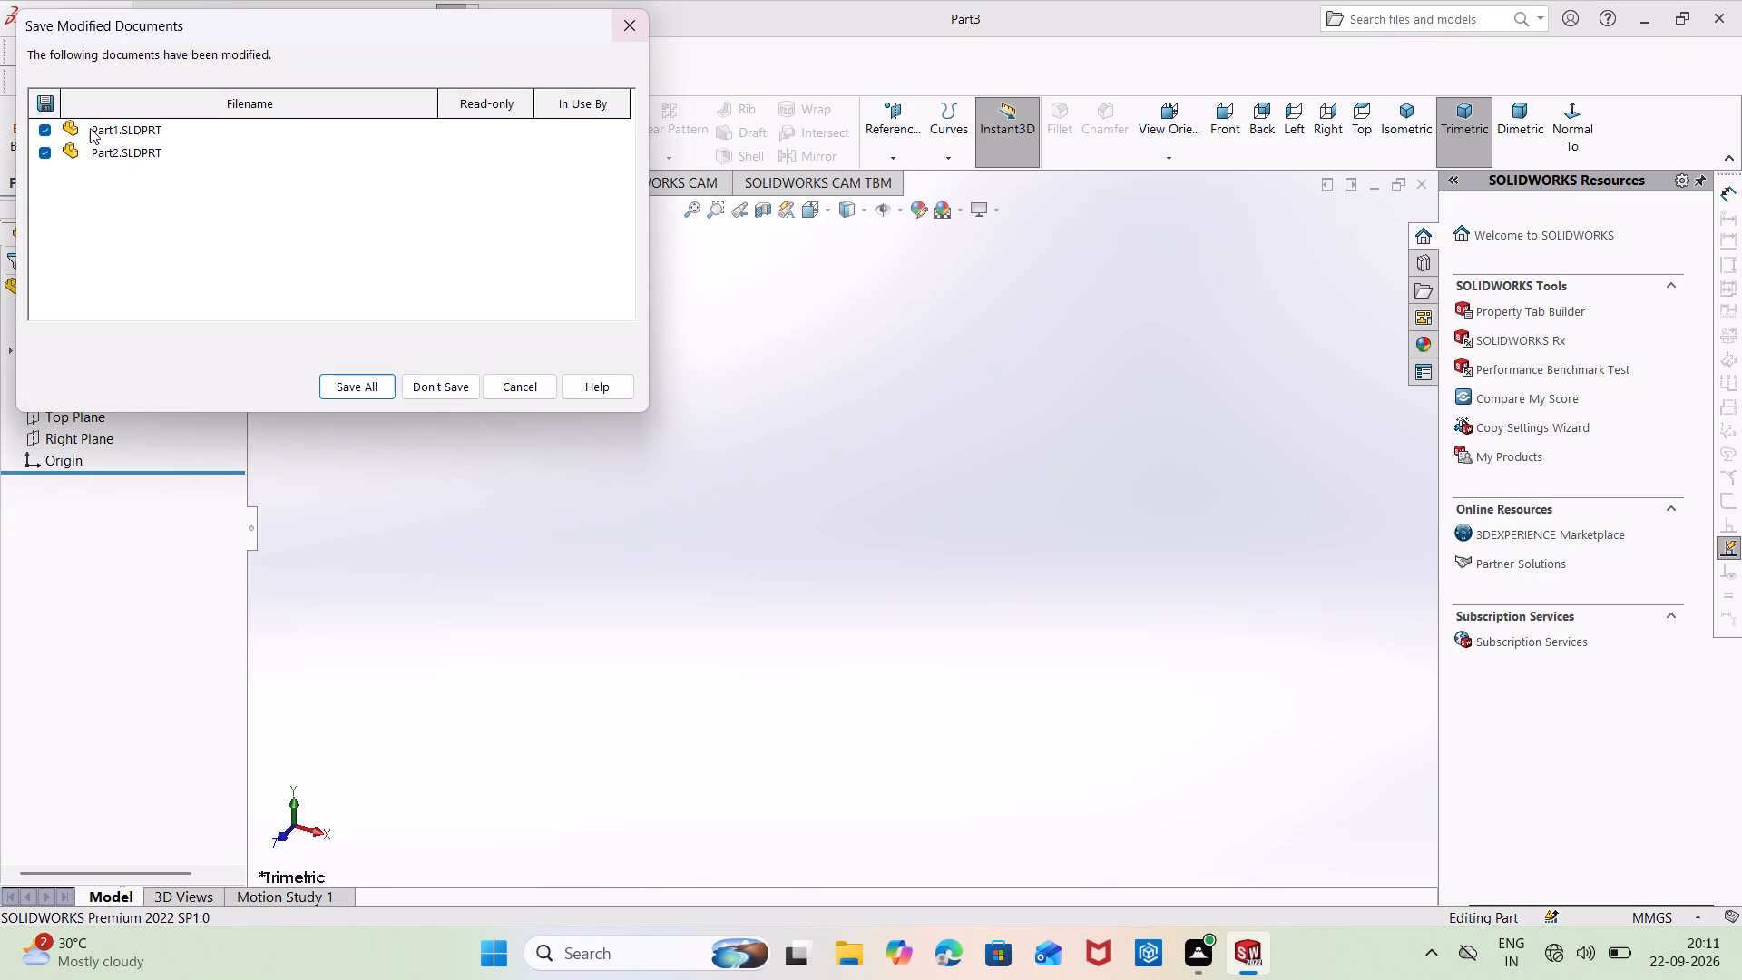
pyautogui.click(44, 150)
pyautogui.click(44, 132)
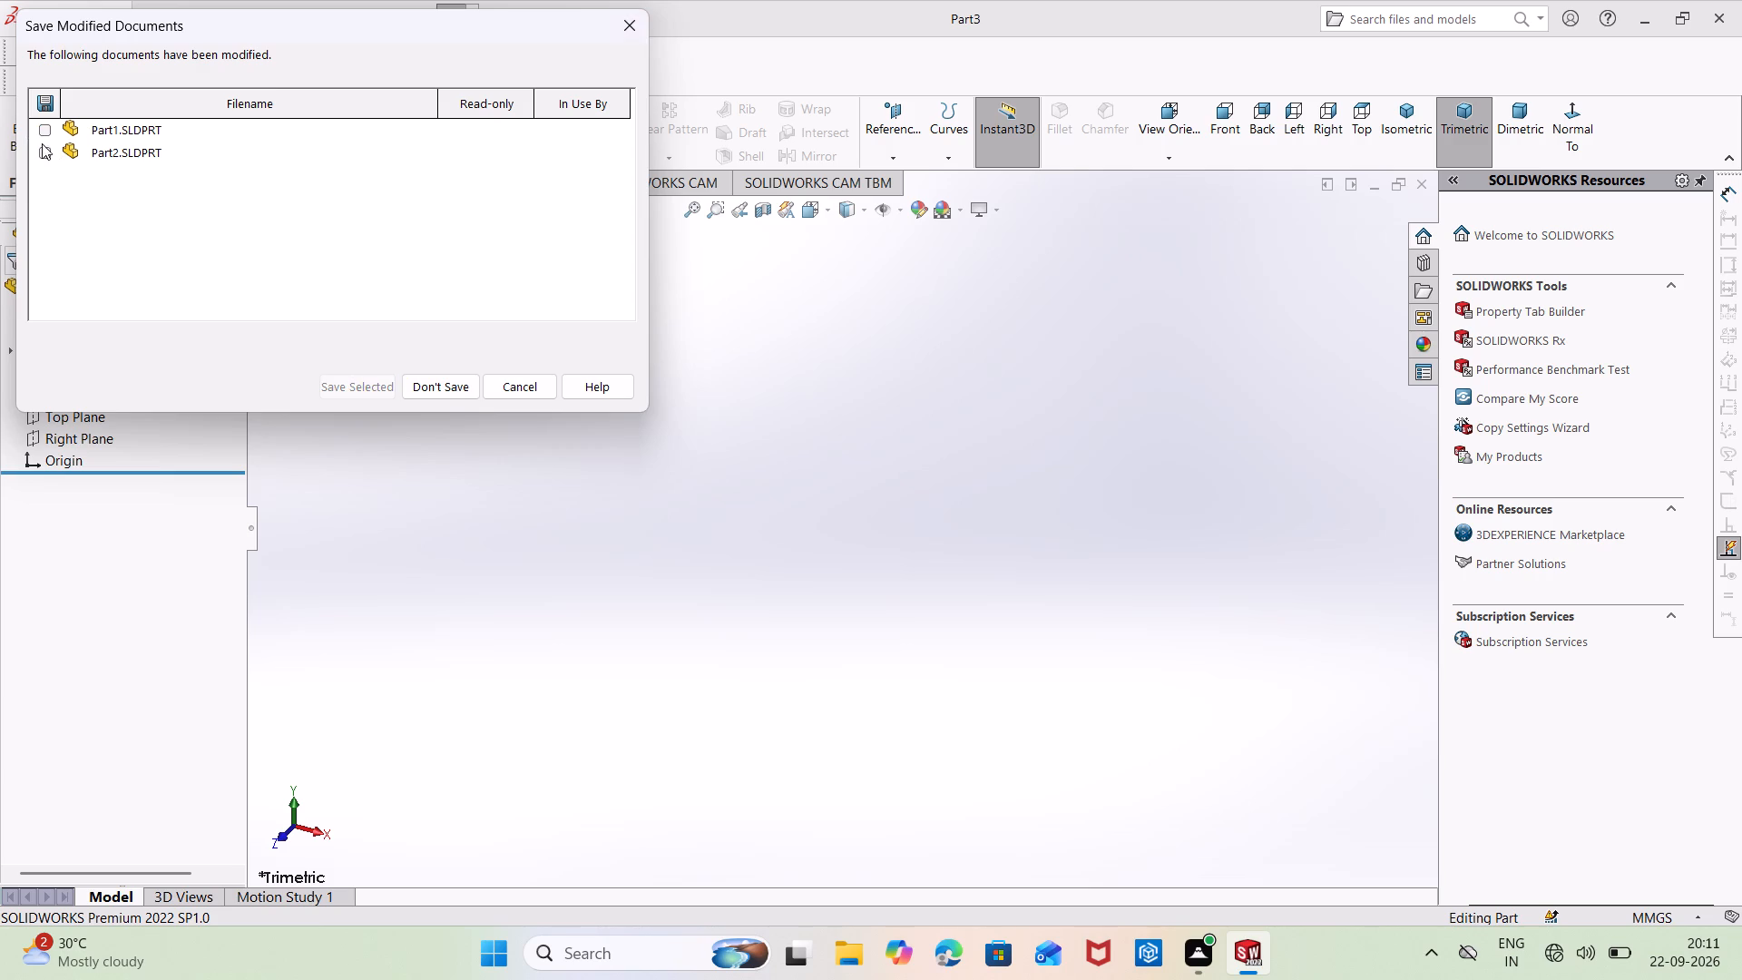
pyautogui.click(44, 155)
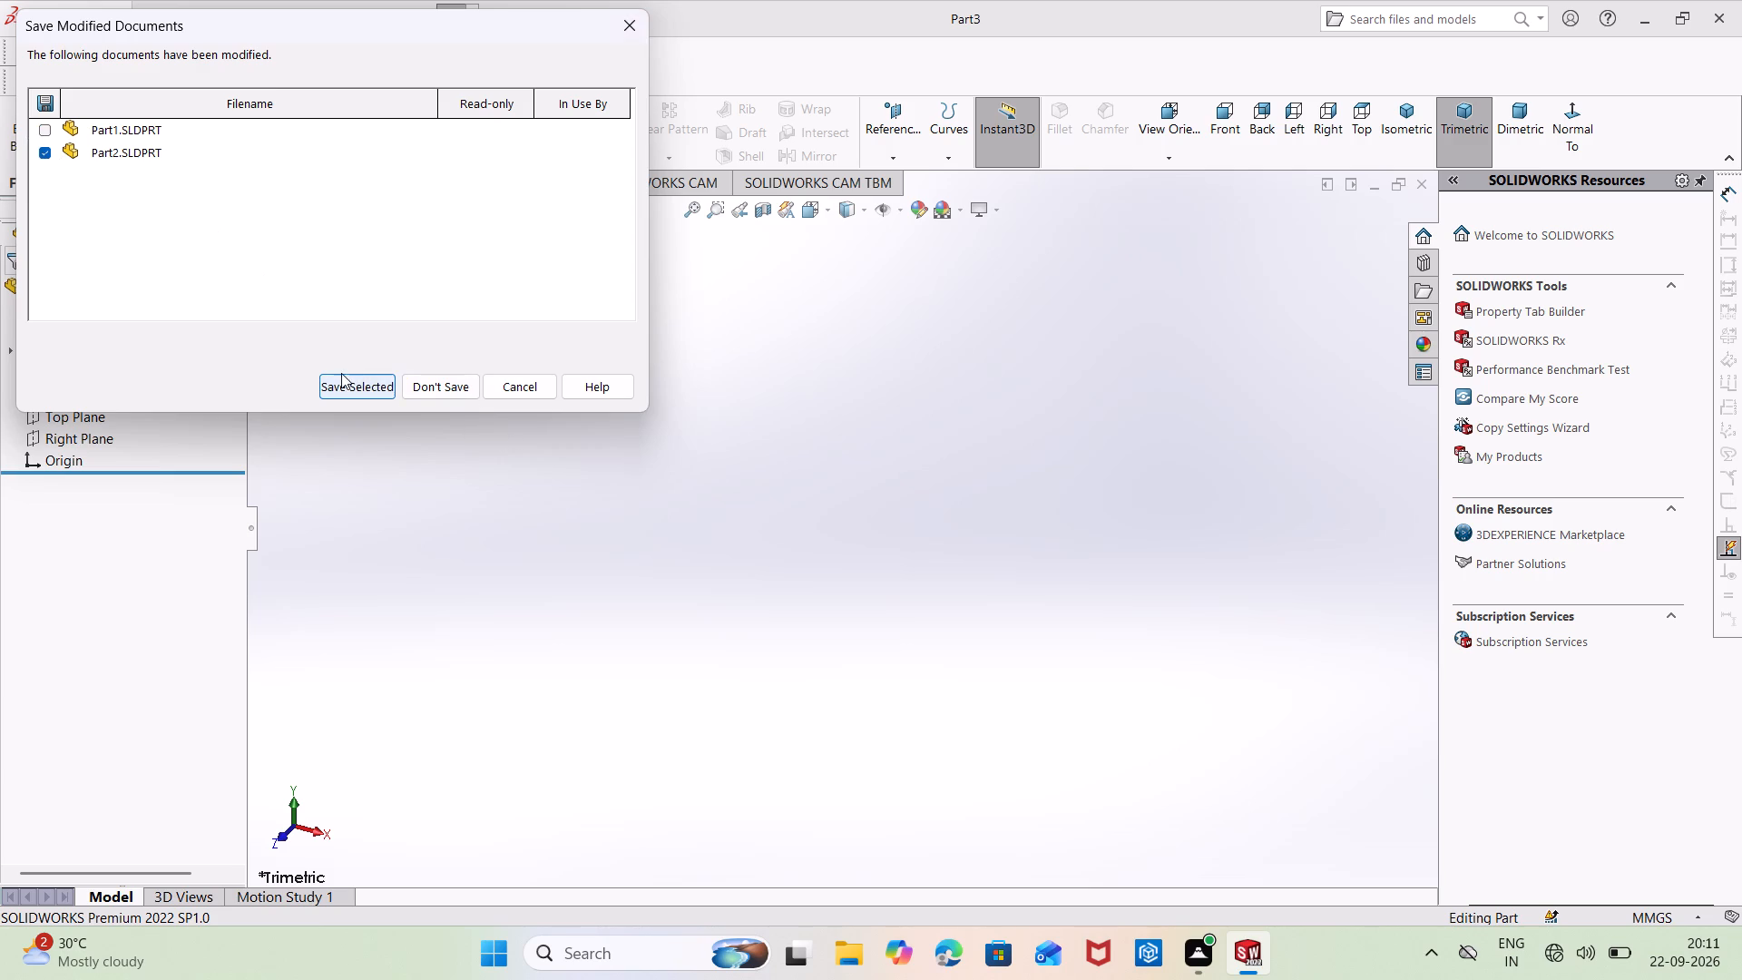
pyautogui.click(348, 381)
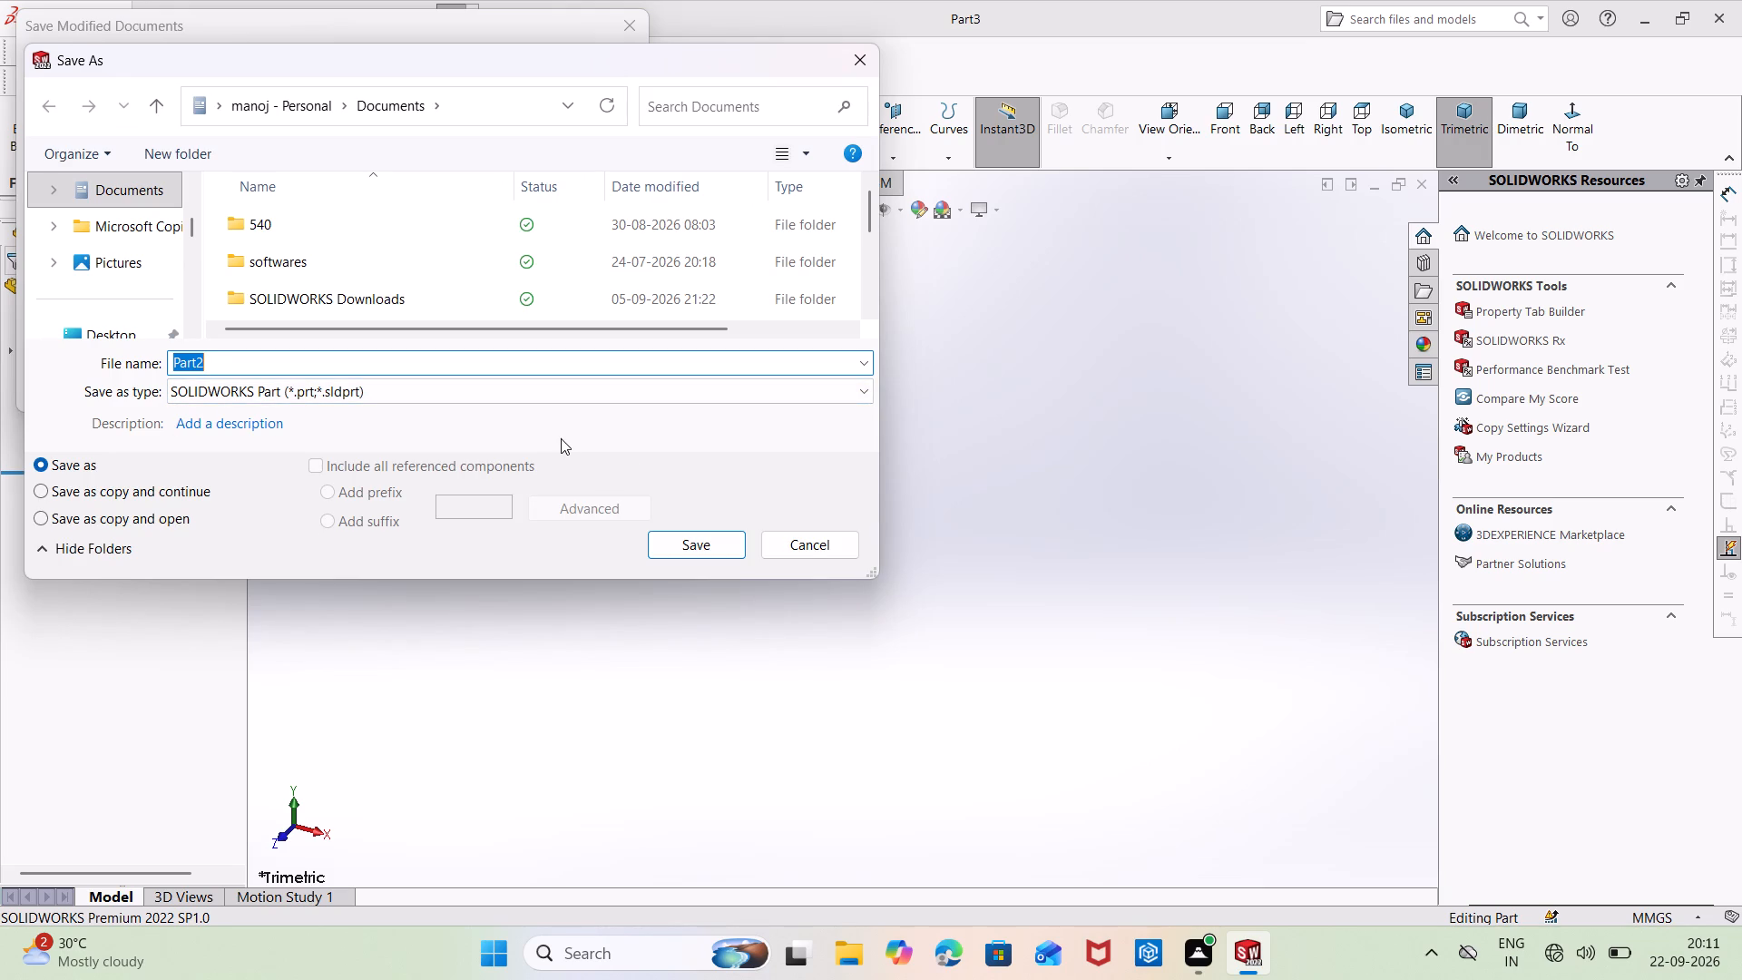
pyautogui.press('BackSpace')
pyautogui.write('st1')
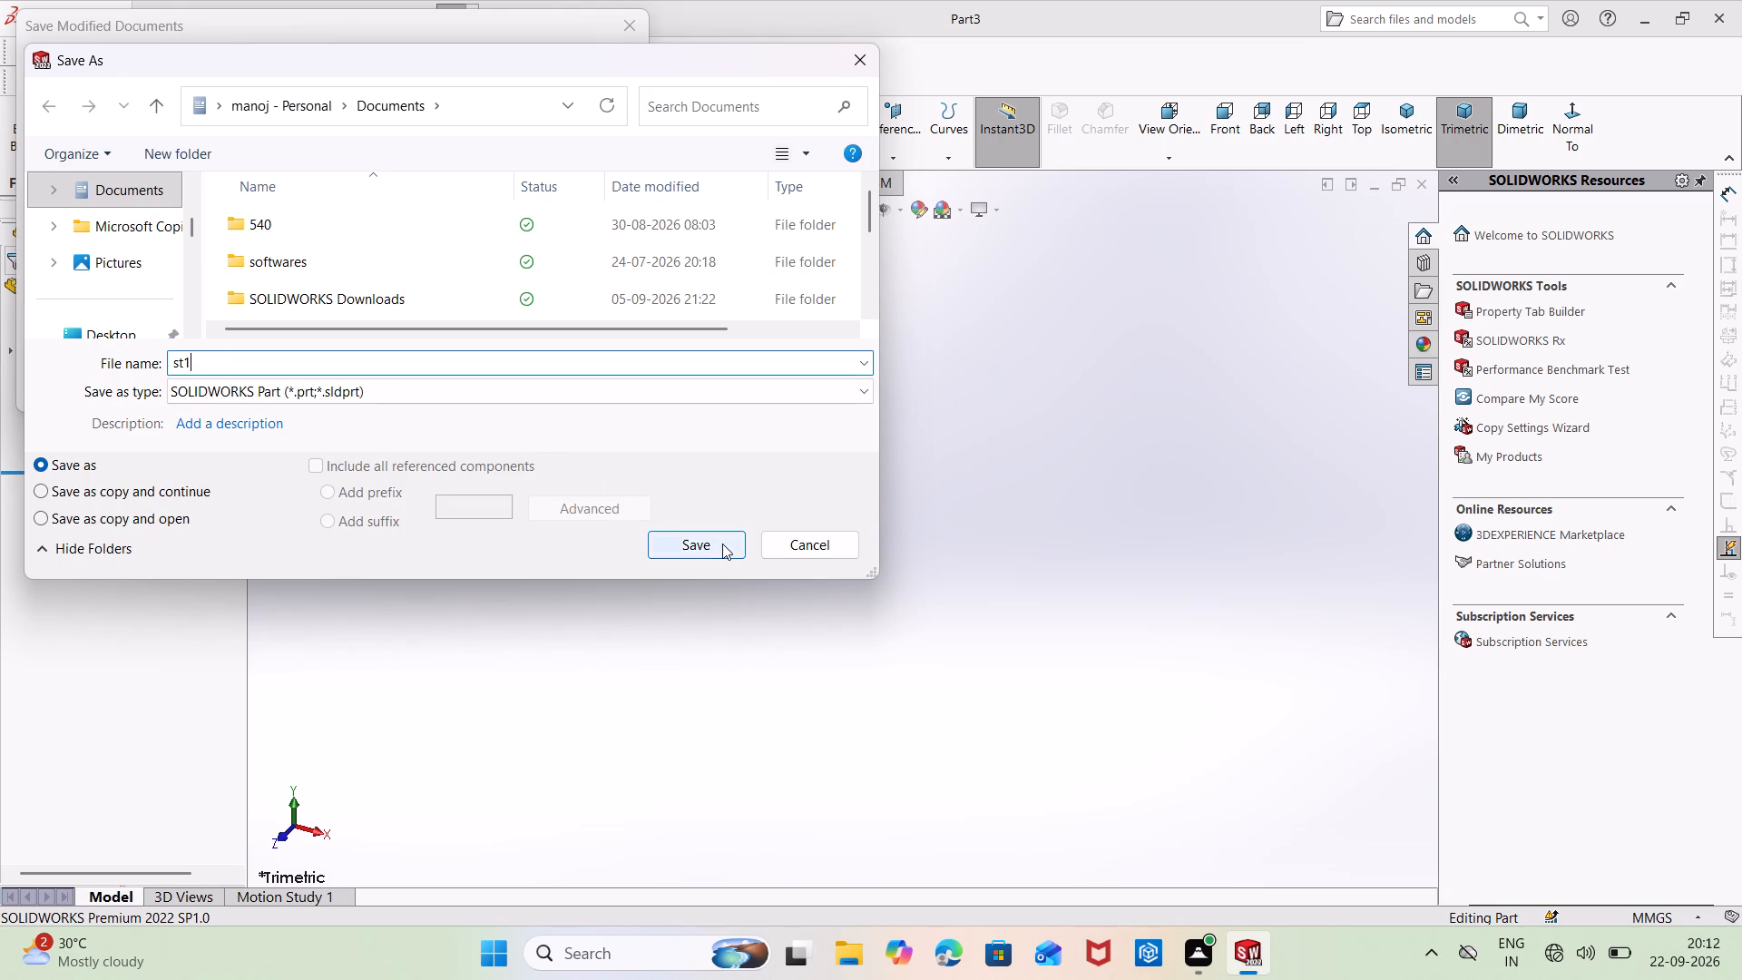
pyautogui.click(722, 544)
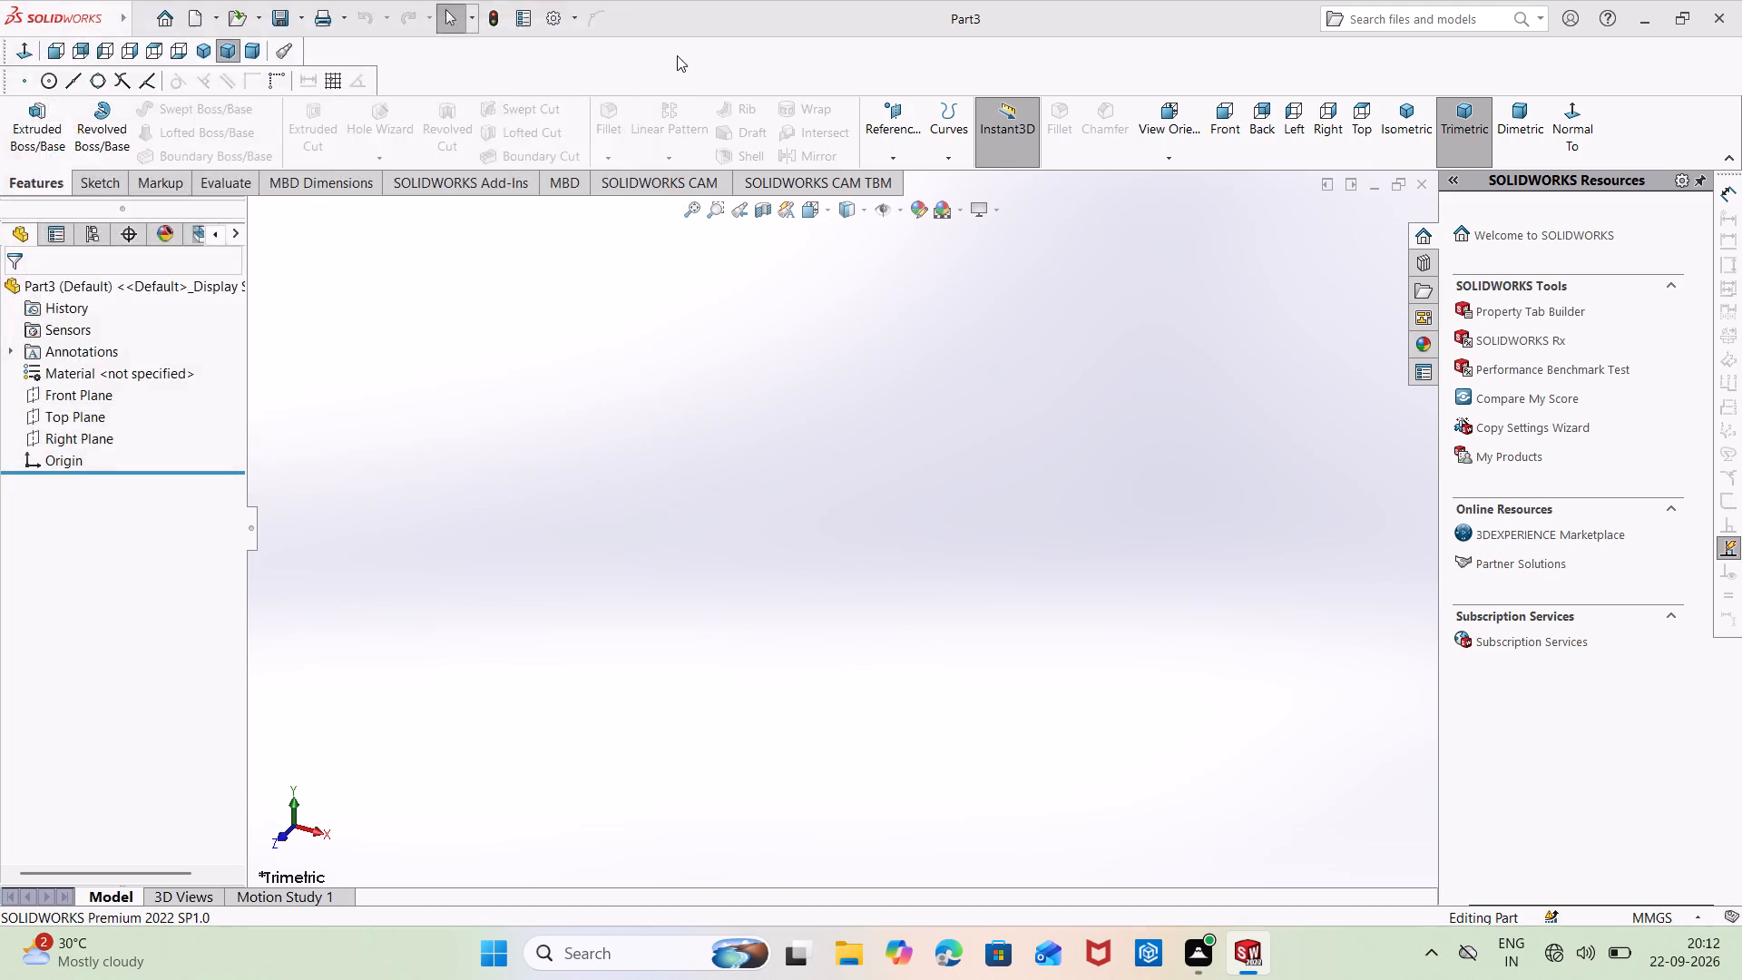